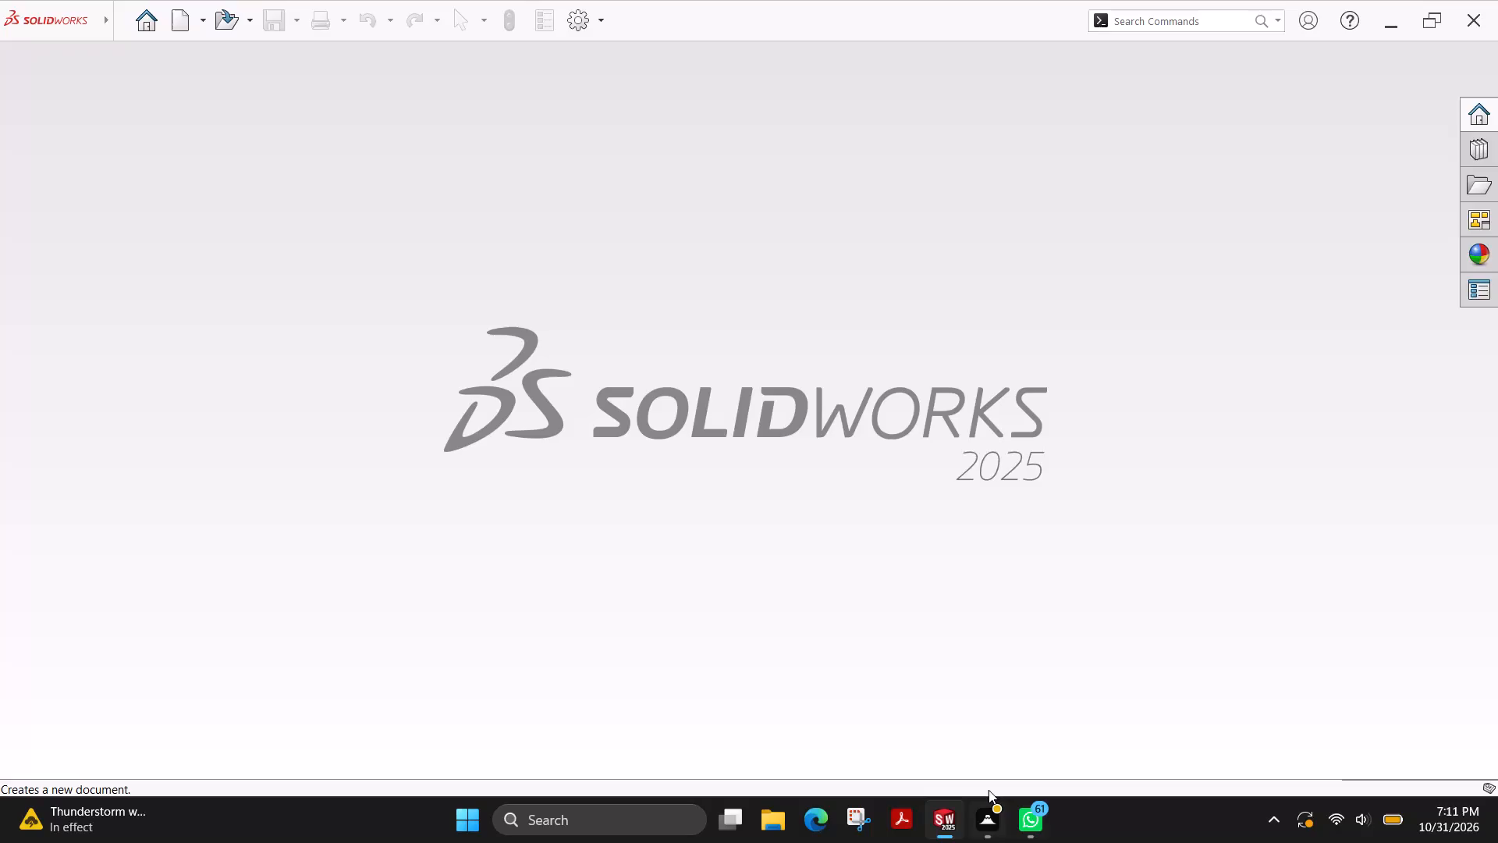
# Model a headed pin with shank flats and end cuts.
# Create a new part document.
pyautogui.click(186, 11)
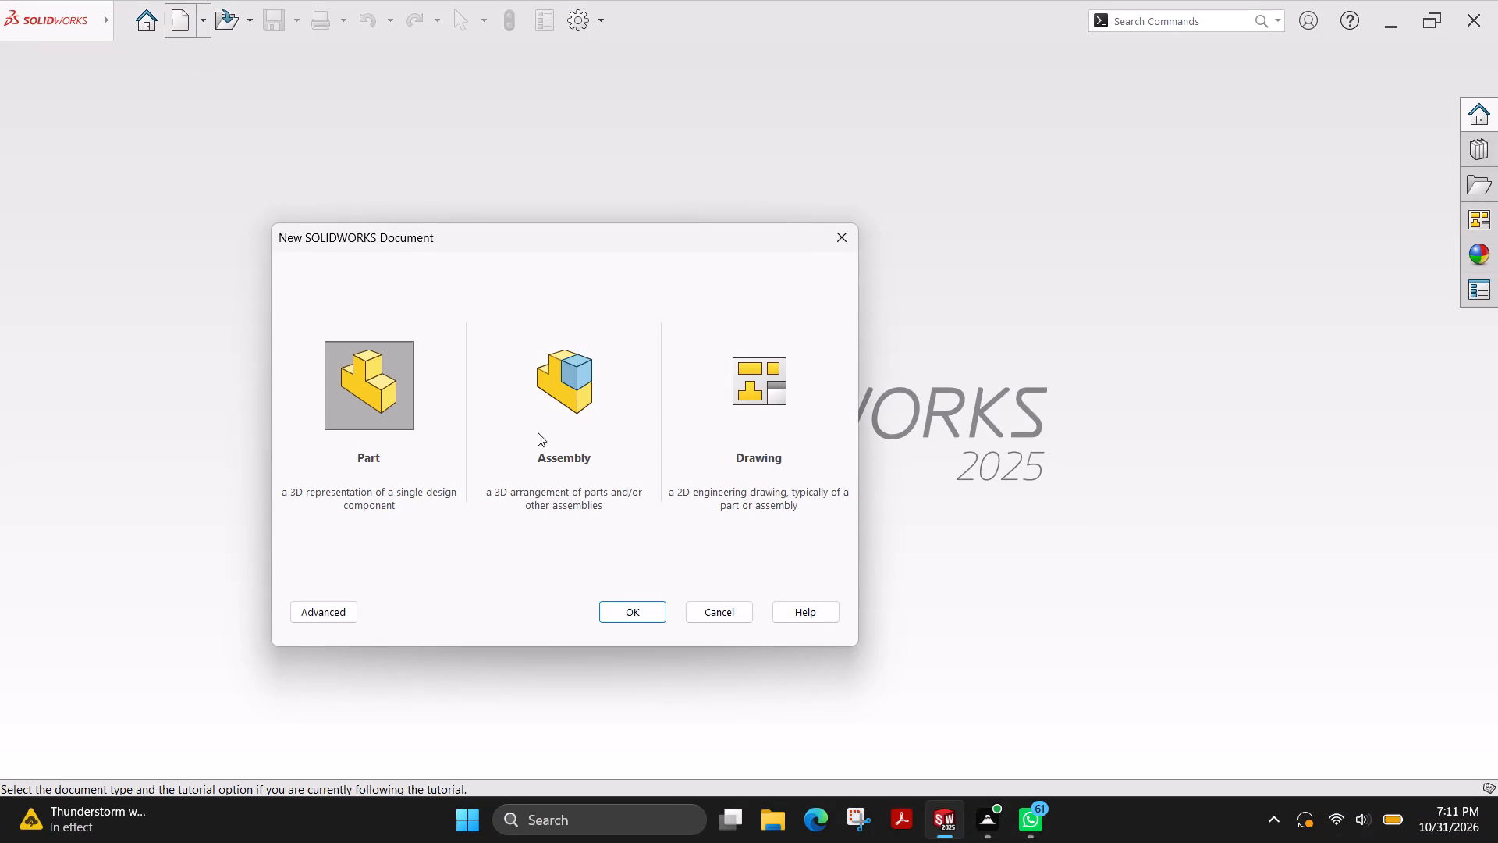
pyautogui.click(647, 615)
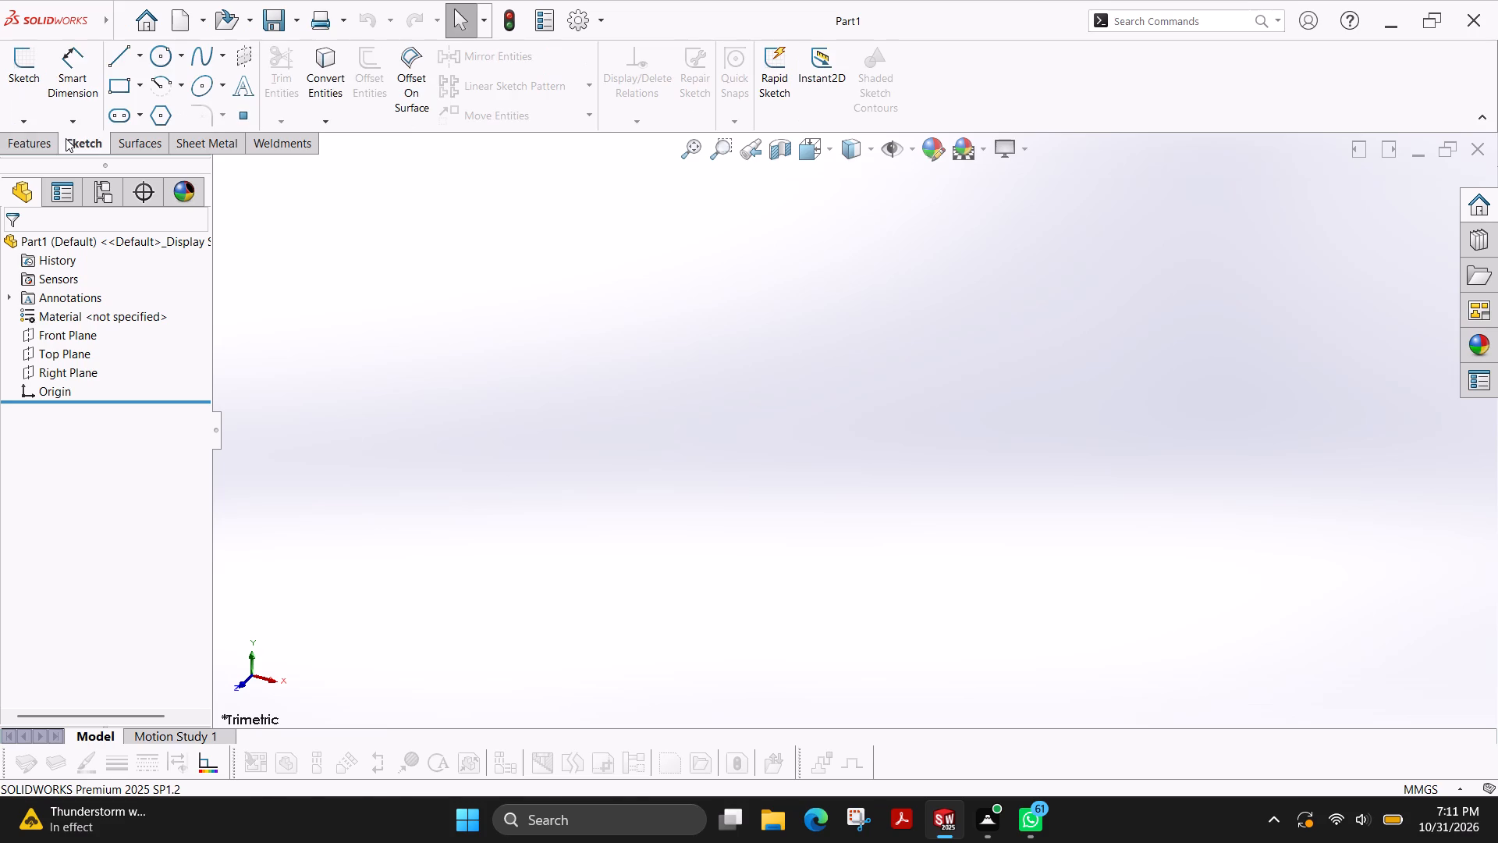
# Sketch a circle about 39 mm in diameter on the Right Plane, centred on the origin.
pyautogui.click(162, 52)
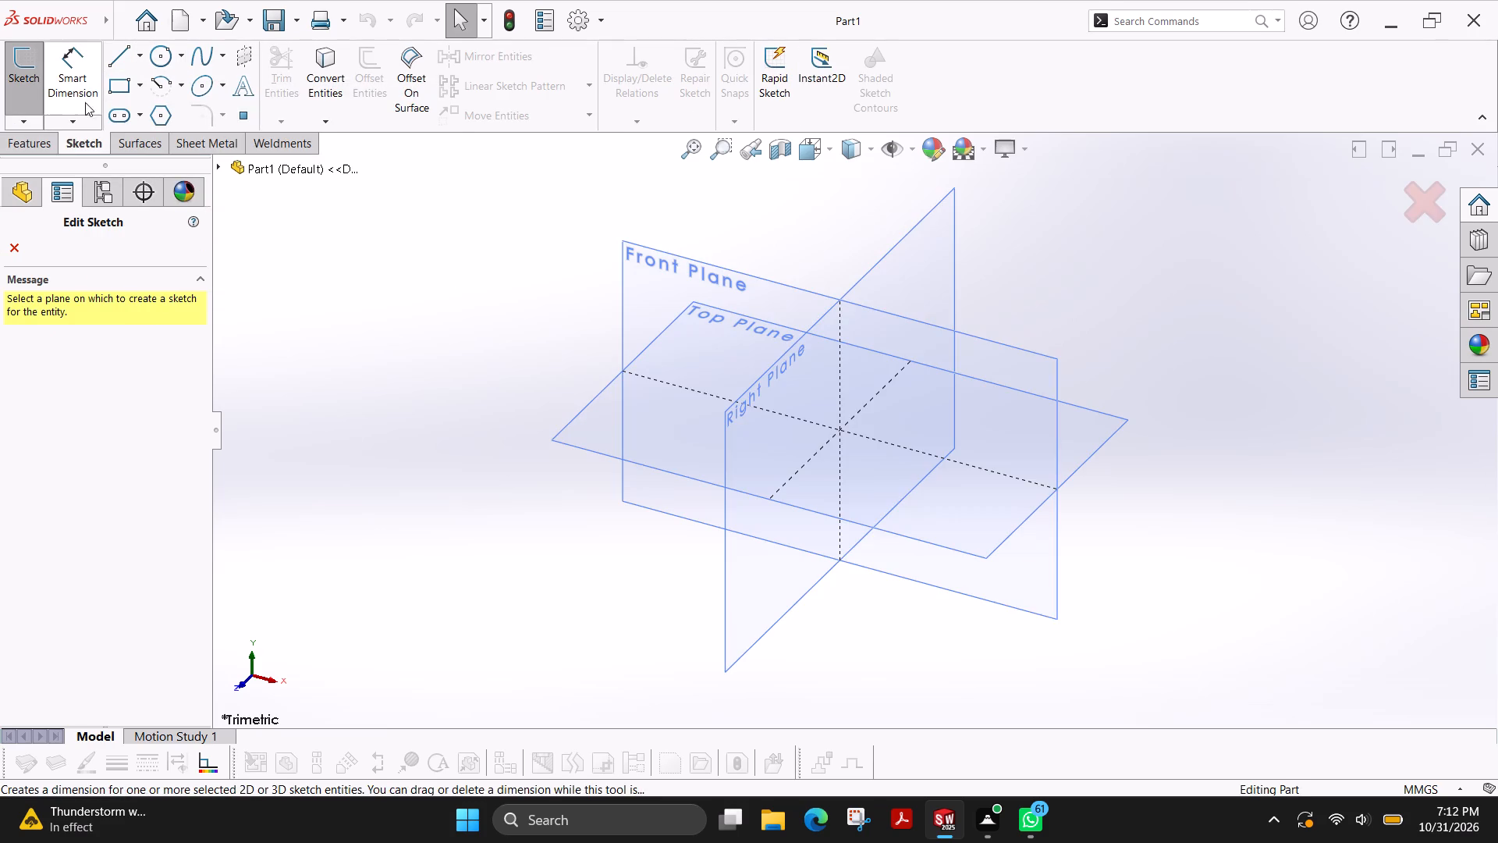
pyautogui.click(792, 392)
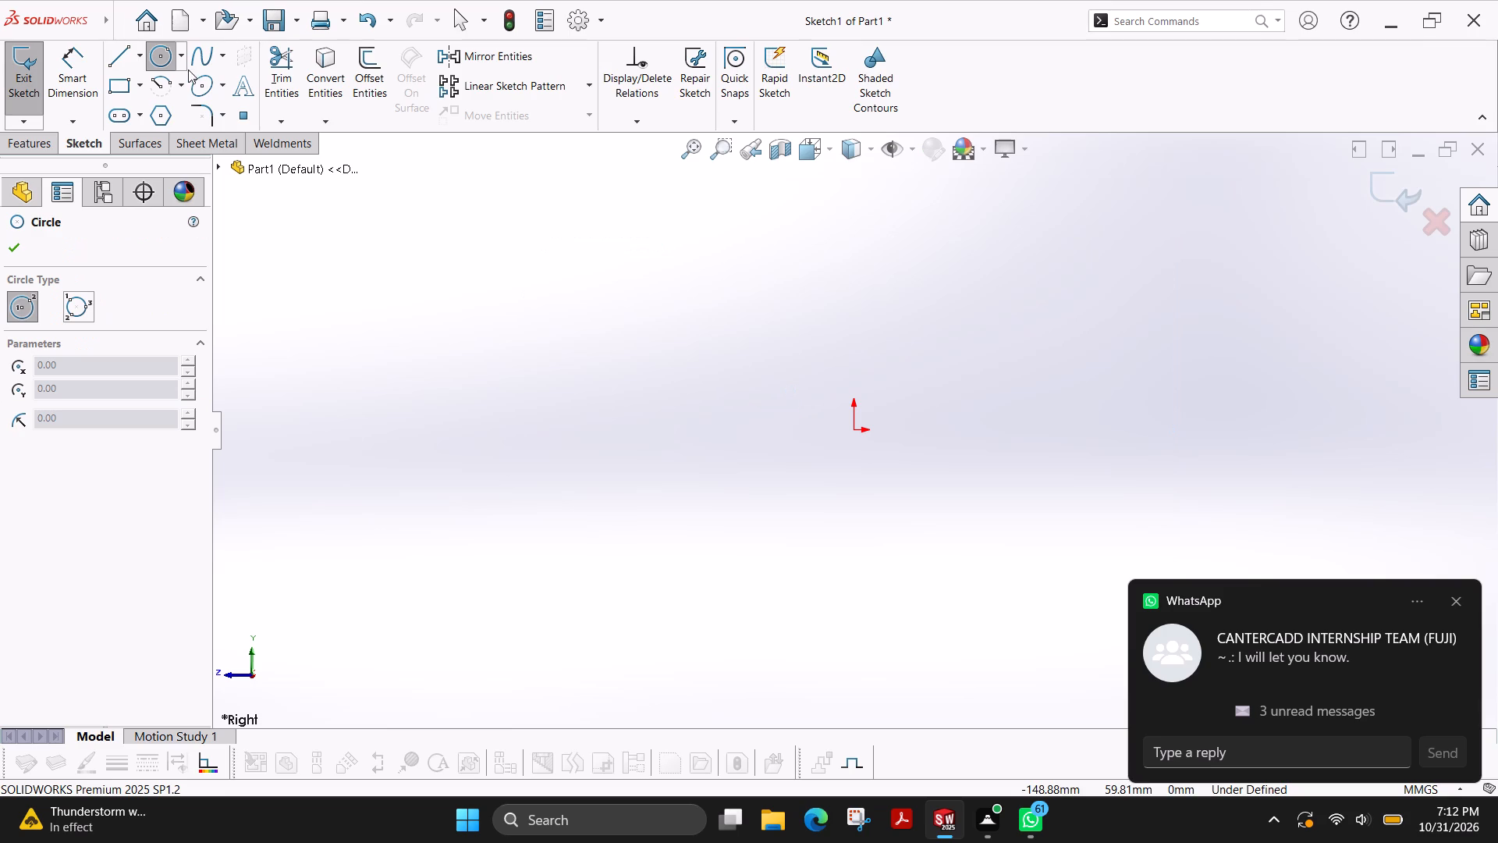
pyautogui.click(854, 429)
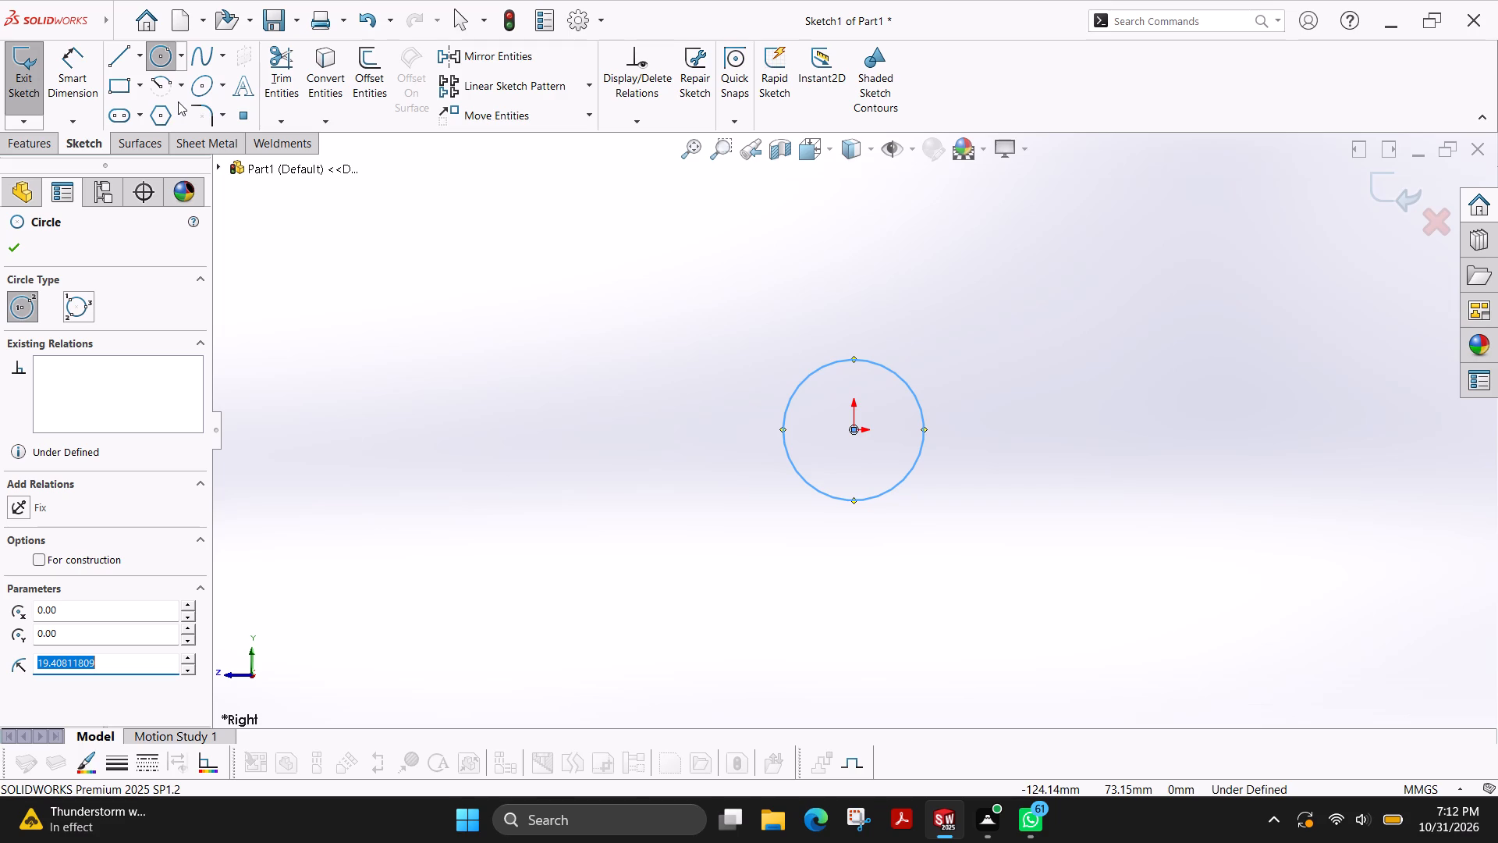
# Dimension the circle's diameter as 8 mm.
pyautogui.click(92, 80)
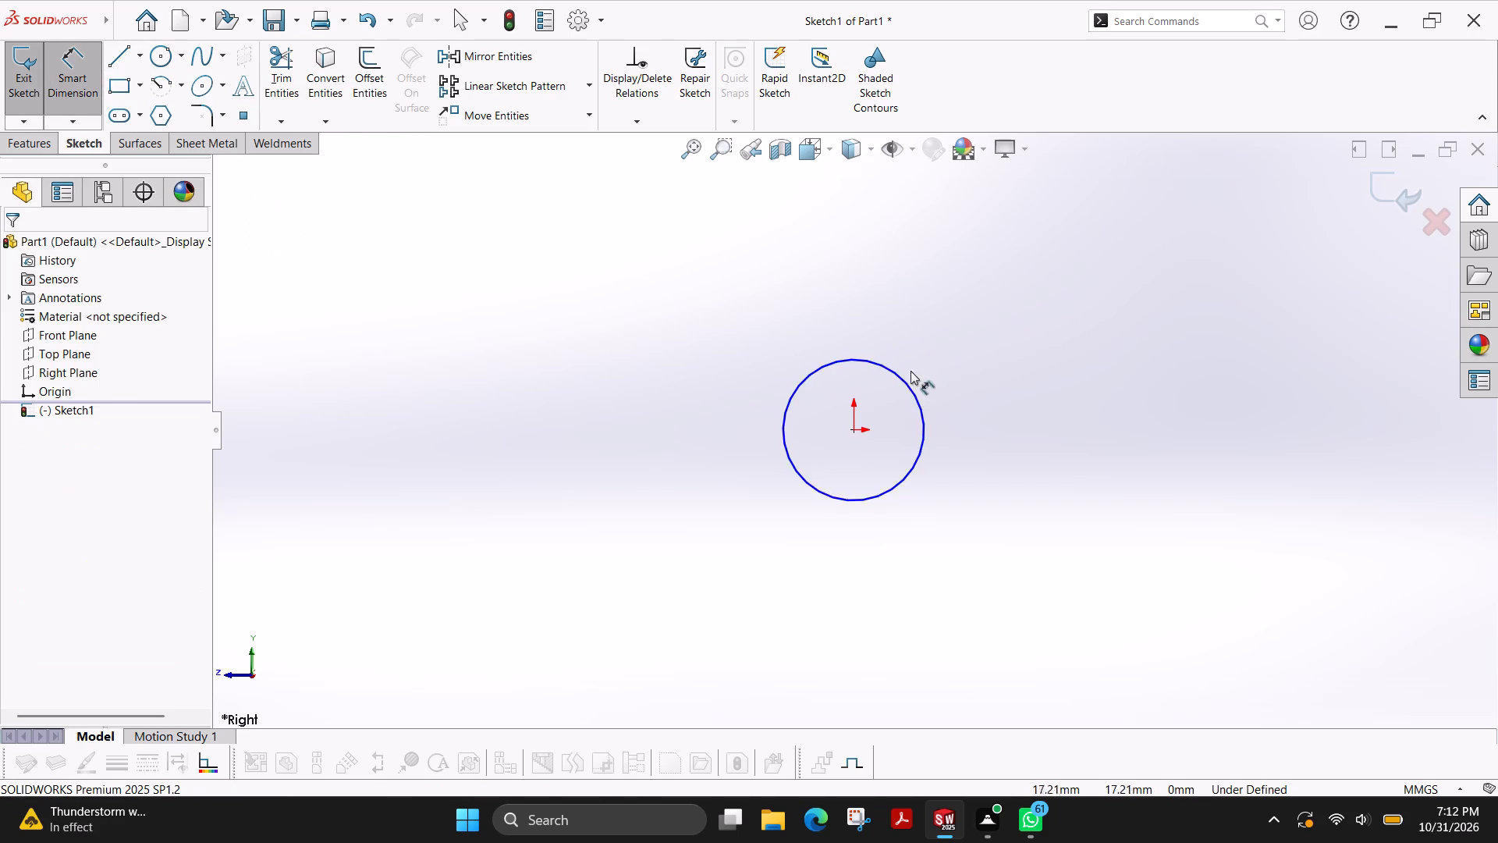
pyautogui.click(905, 382)
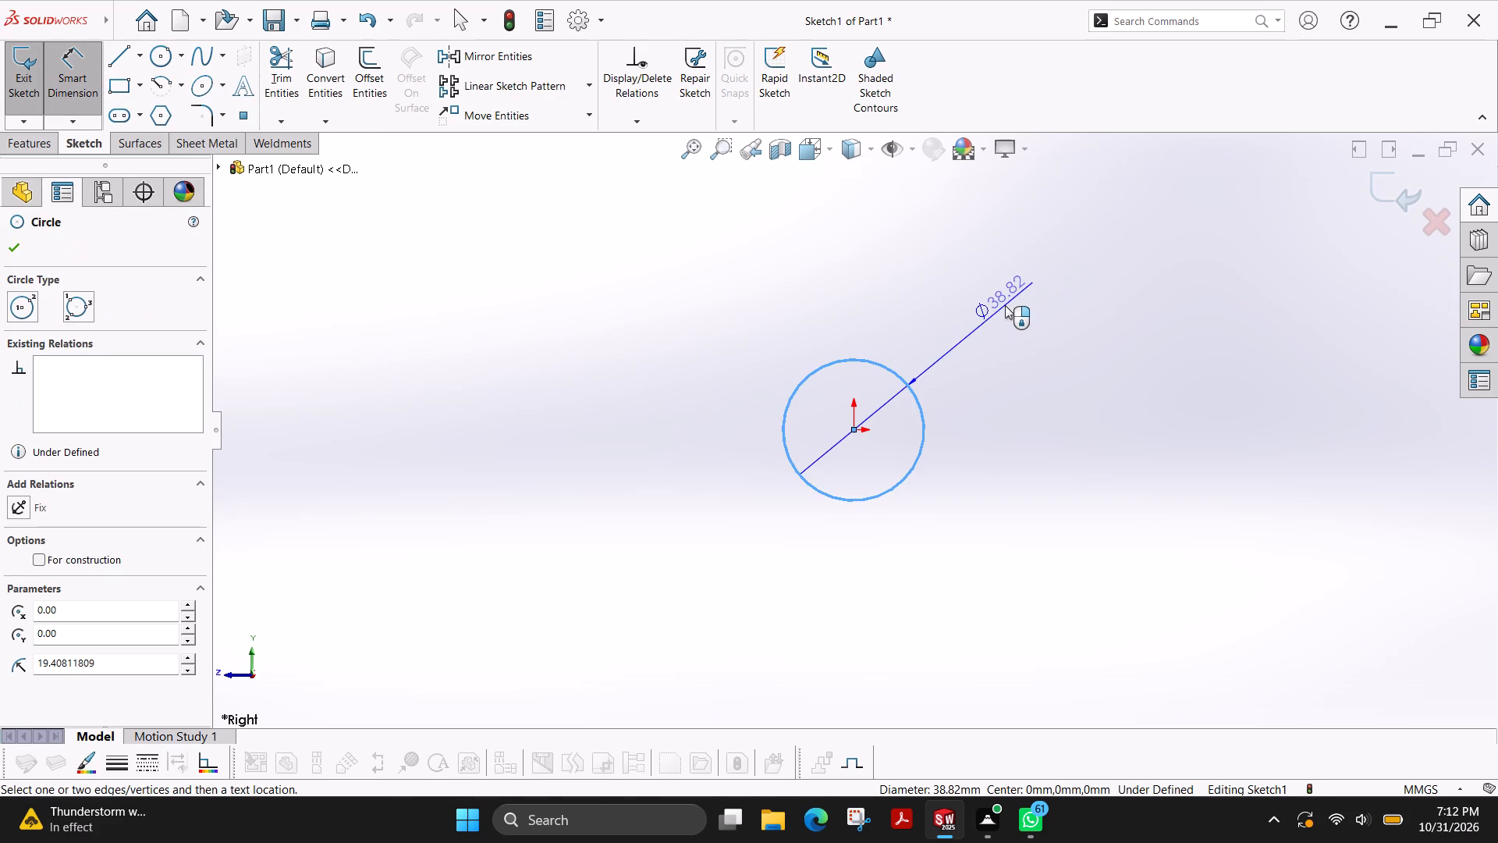
pyautogui.click(1005, 305)
pyautogui.press('8')
pyautogui.press('Return')
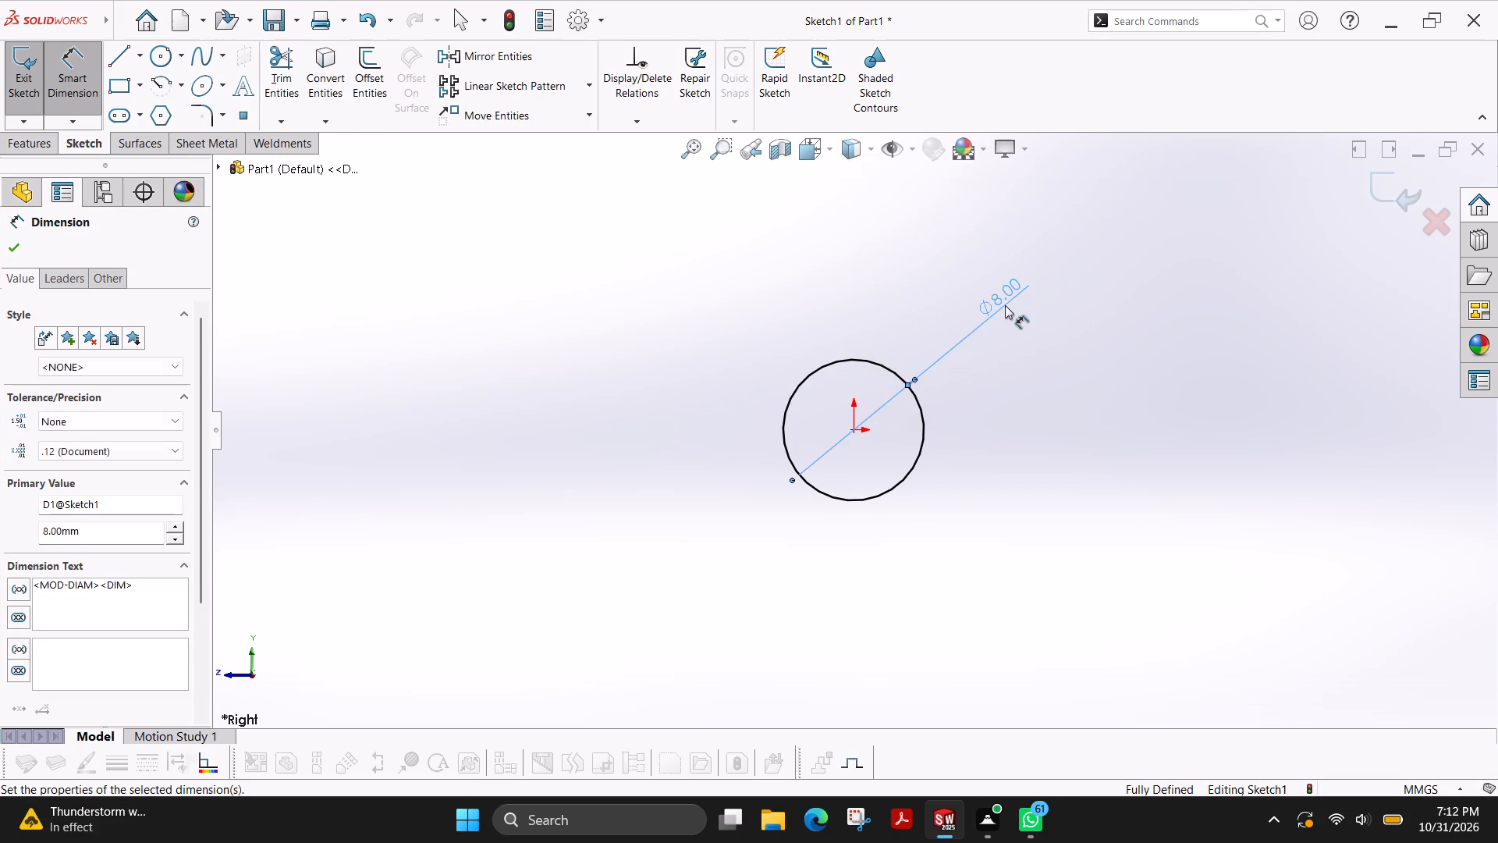
pyautogui.click(15, 247)
pyautogui.click(40, 155)
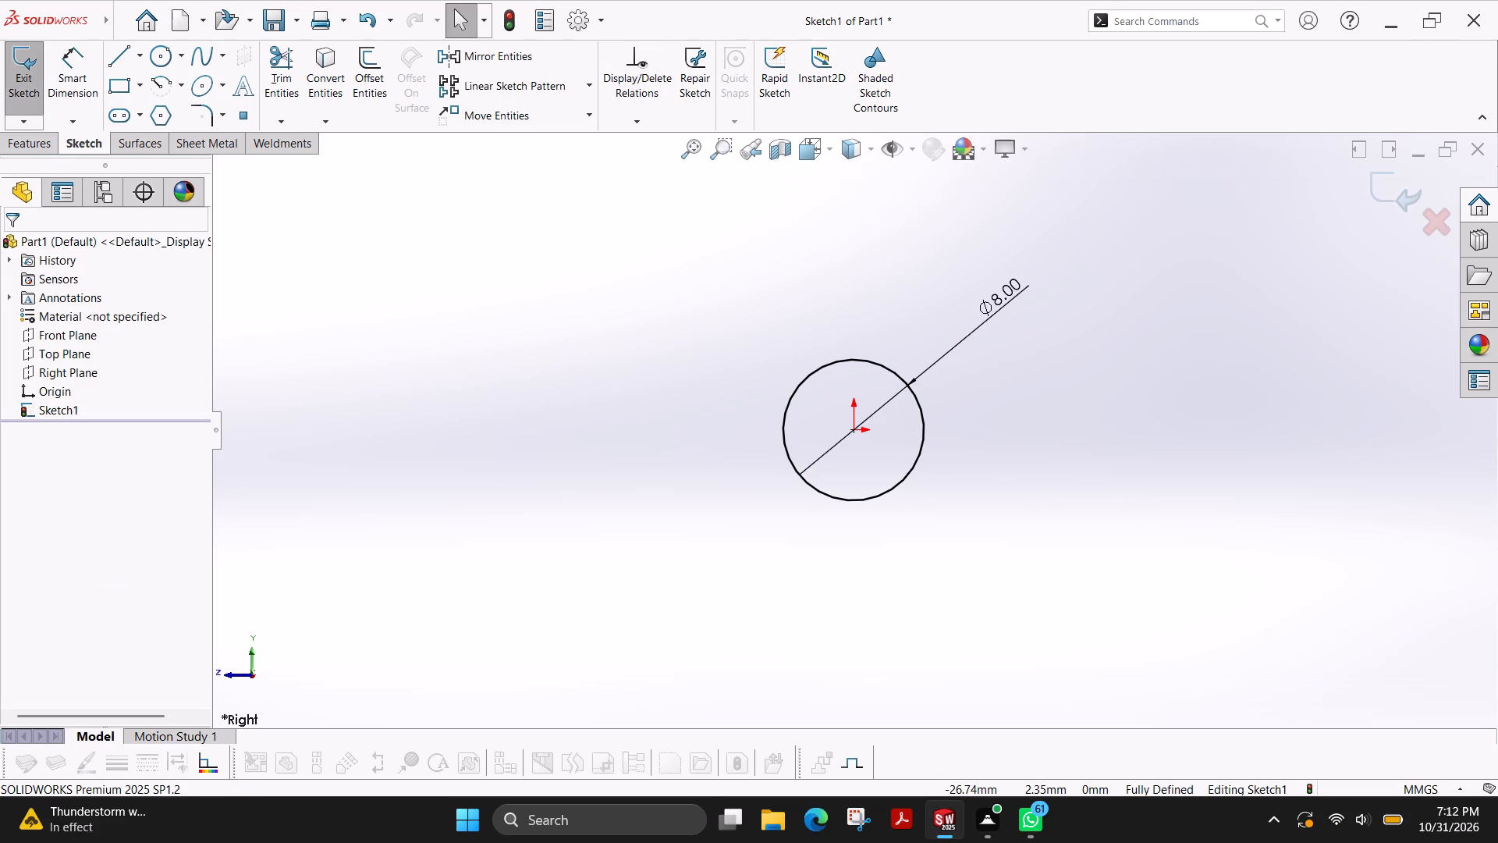
# Extrude the circle as a blind boss 80 mm deep from the sketch plane.
pyautogui.click(34, 143)
pyautogui.click(29, 69)
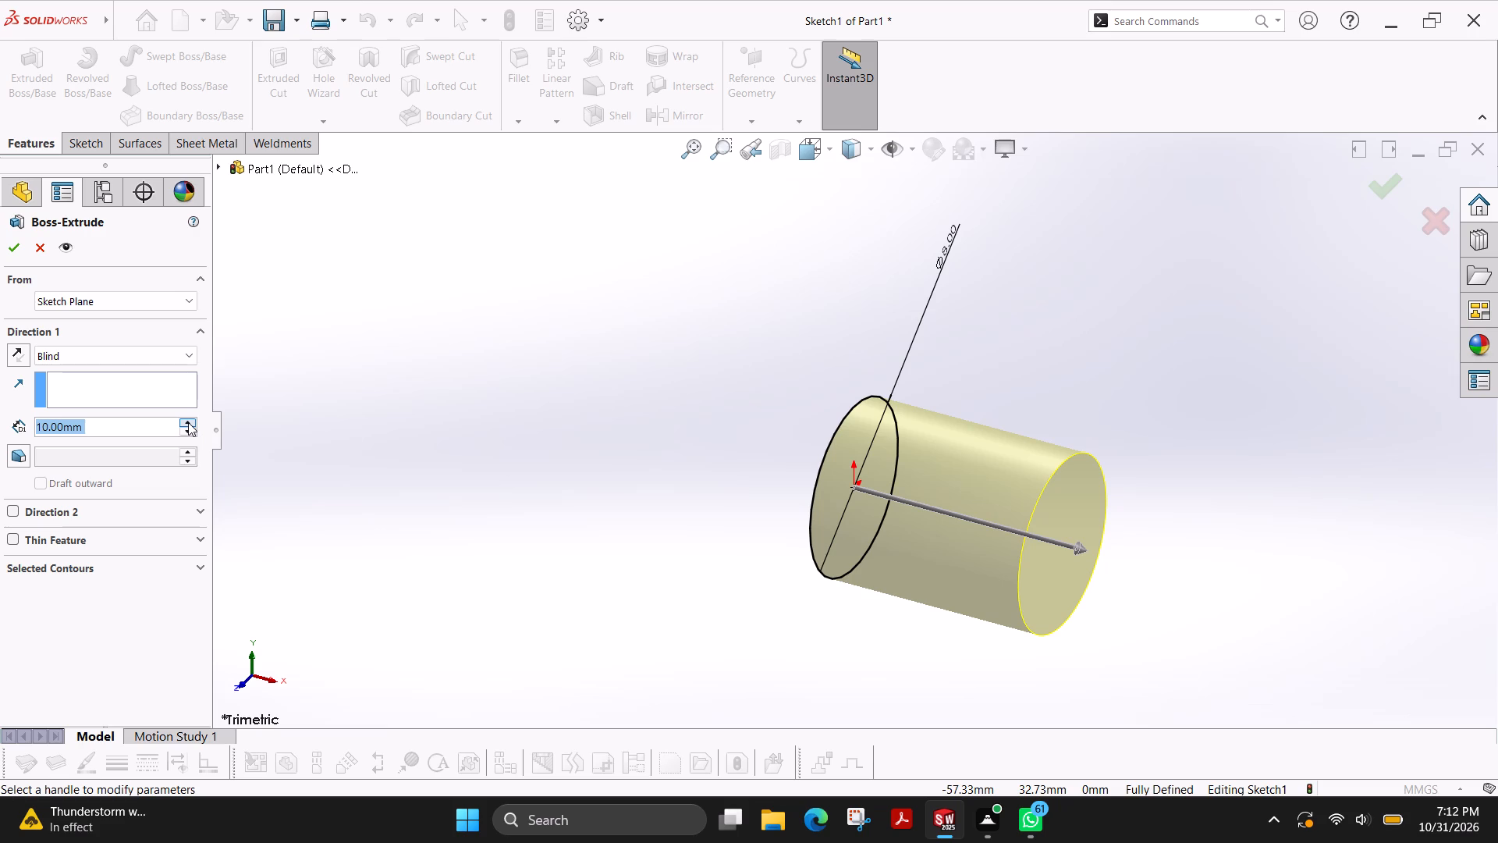
pyautogui.write('80')
pyautogui.press('Return')
pyautogui.scroll(5, 562, 428)
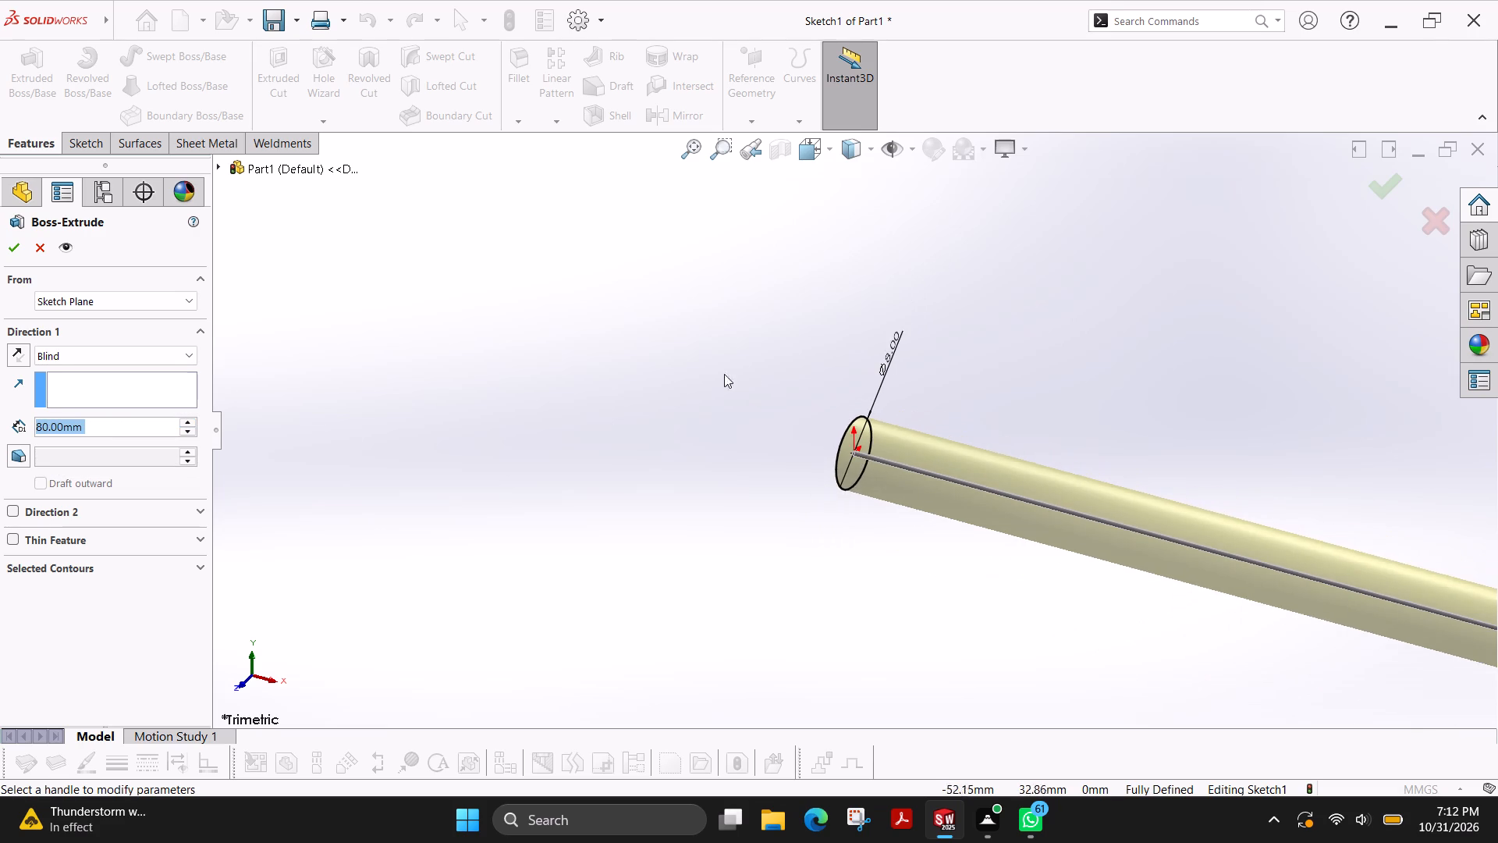
pyautogui.scroll(4, 758, 372)
pyautogui.scroll(2, 1097, 433)
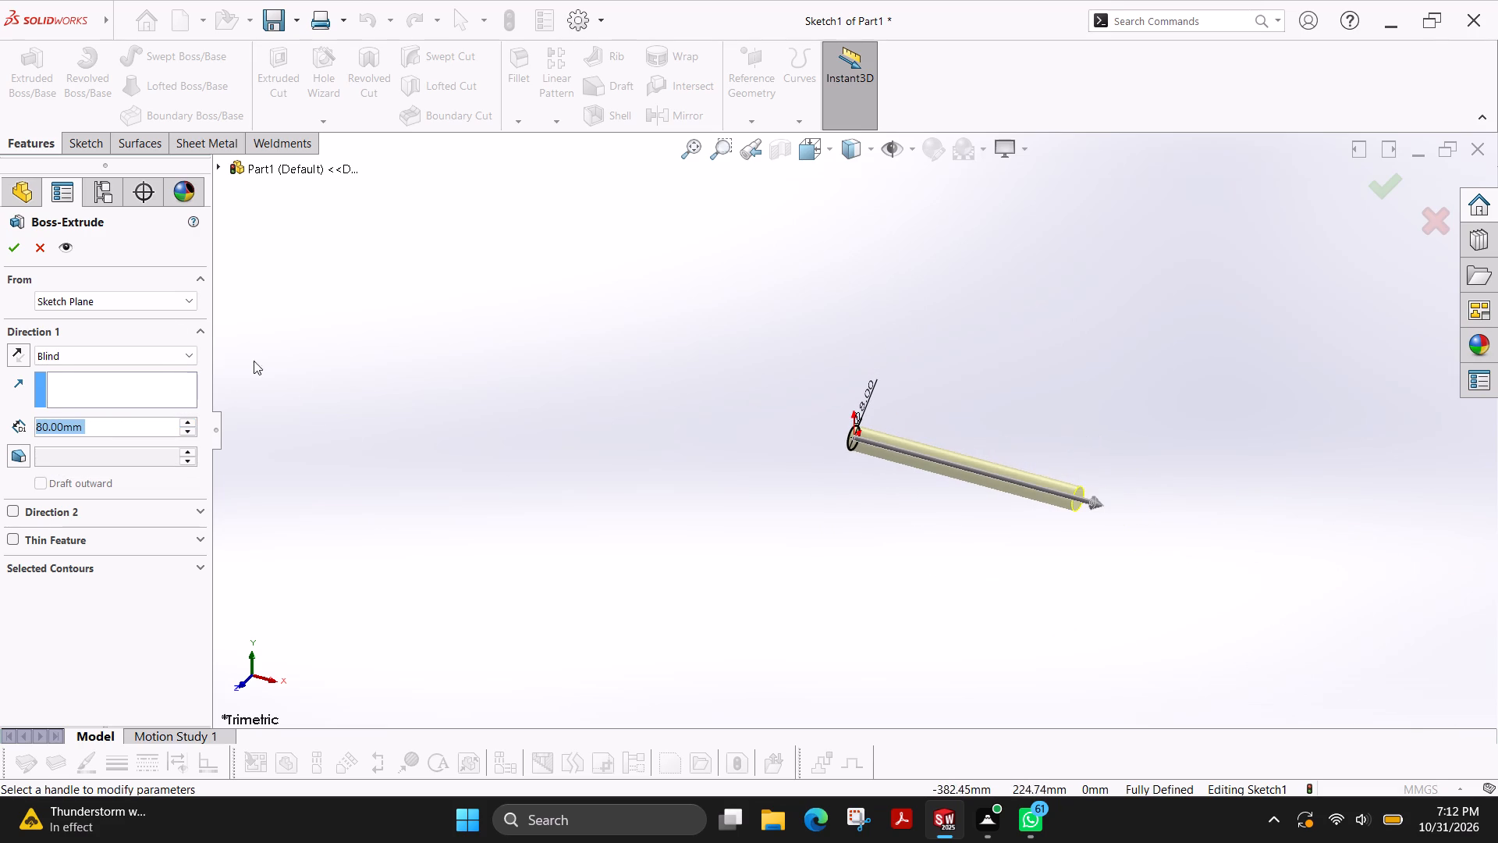
pyautogui.click(16, 248)
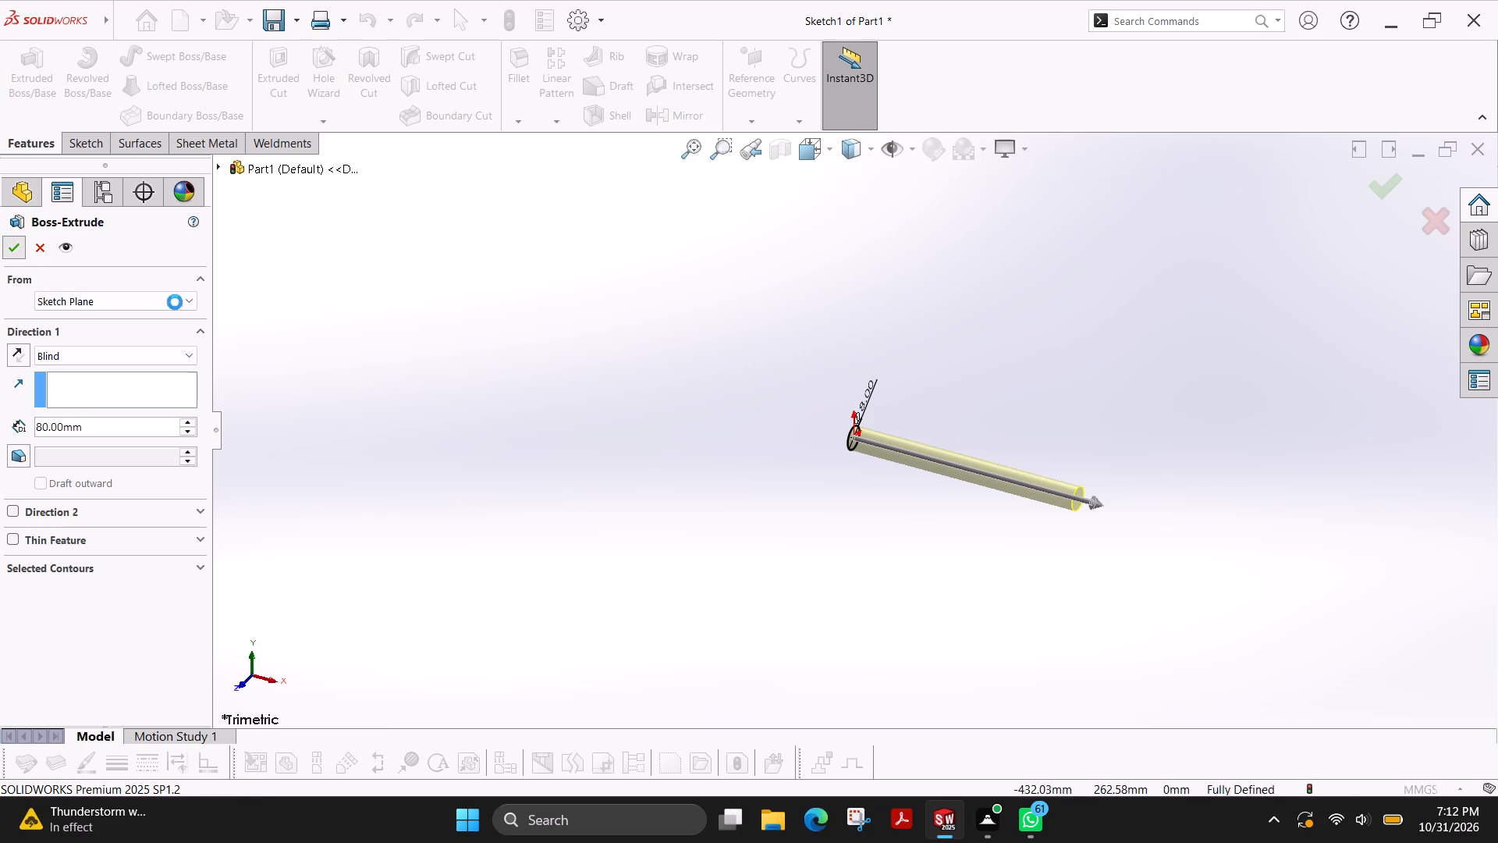
# Start a sketch on the rod's far end face and draw a concentric circle about 12 mm in diameter centred on the origin.
pyautogui.scroll(-4, 1080, 470)
pyautogui.scroll(-2, 1010, 521)
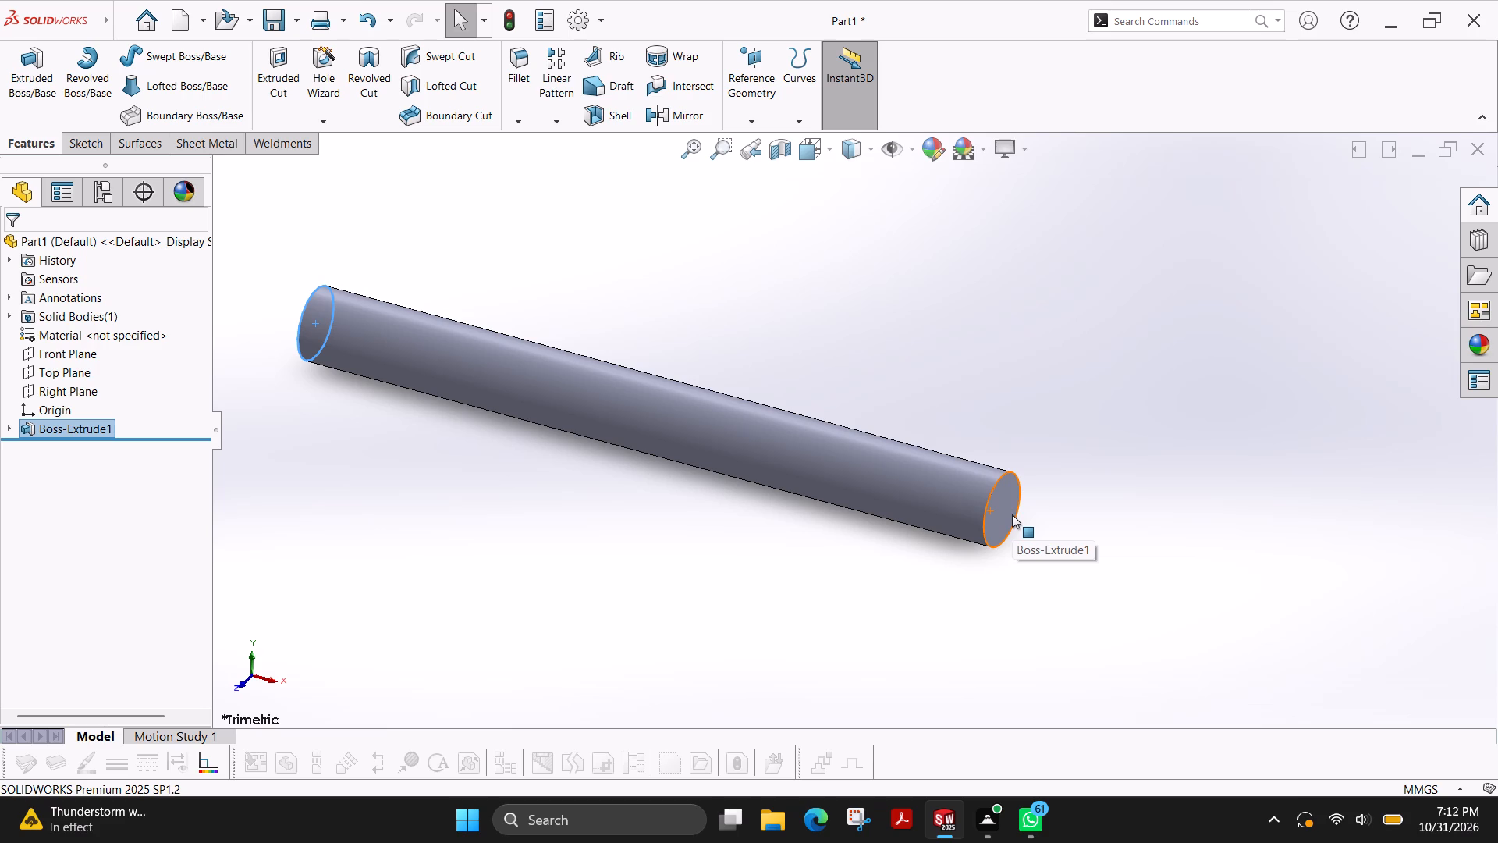
pyautogui.click(1006, 514)
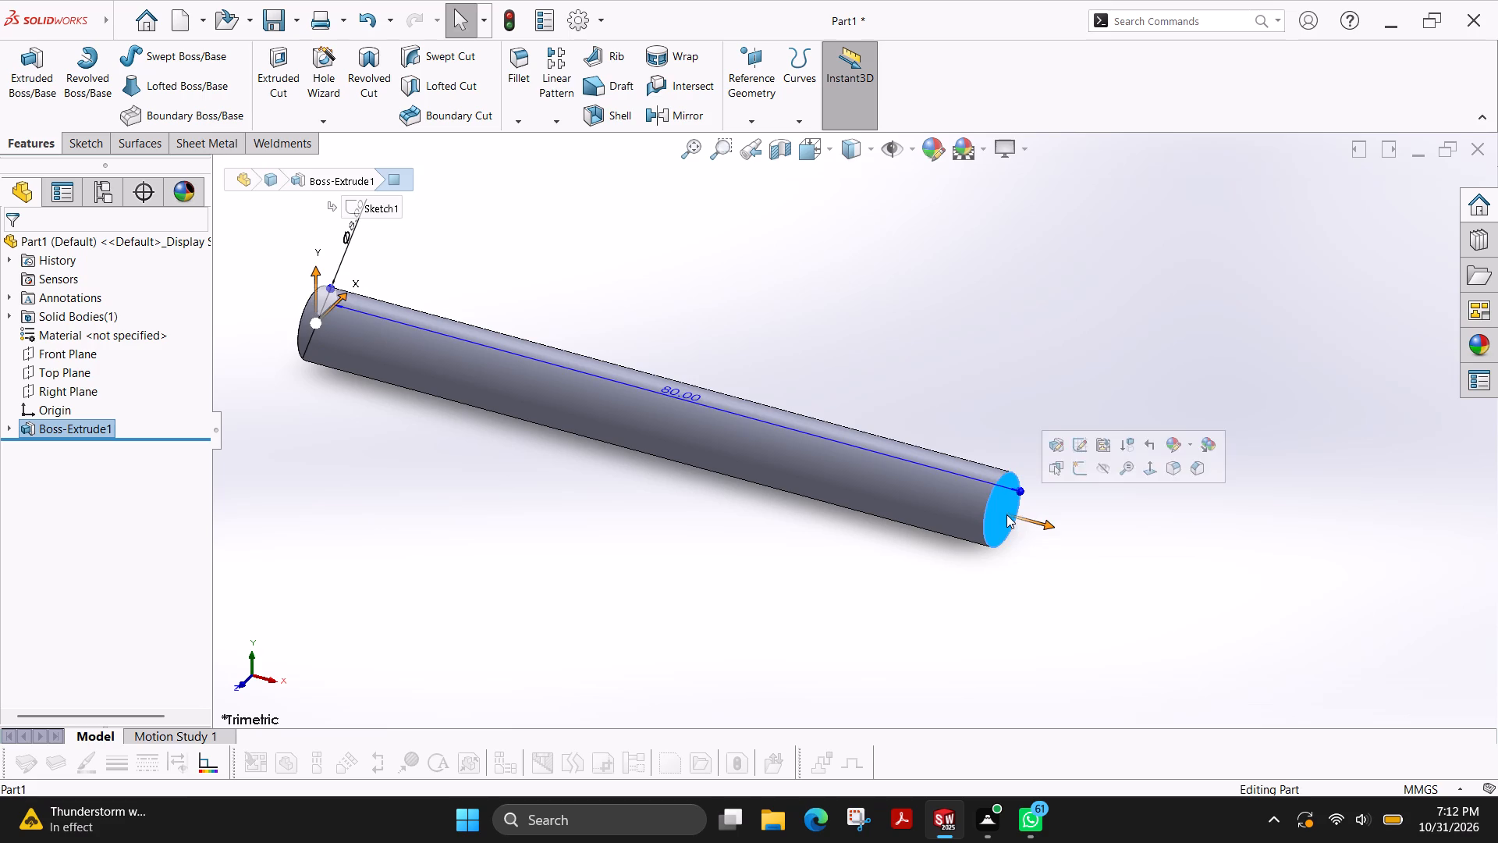
pyautogui.click(72, 146)
pyautogui.click(32, 76)
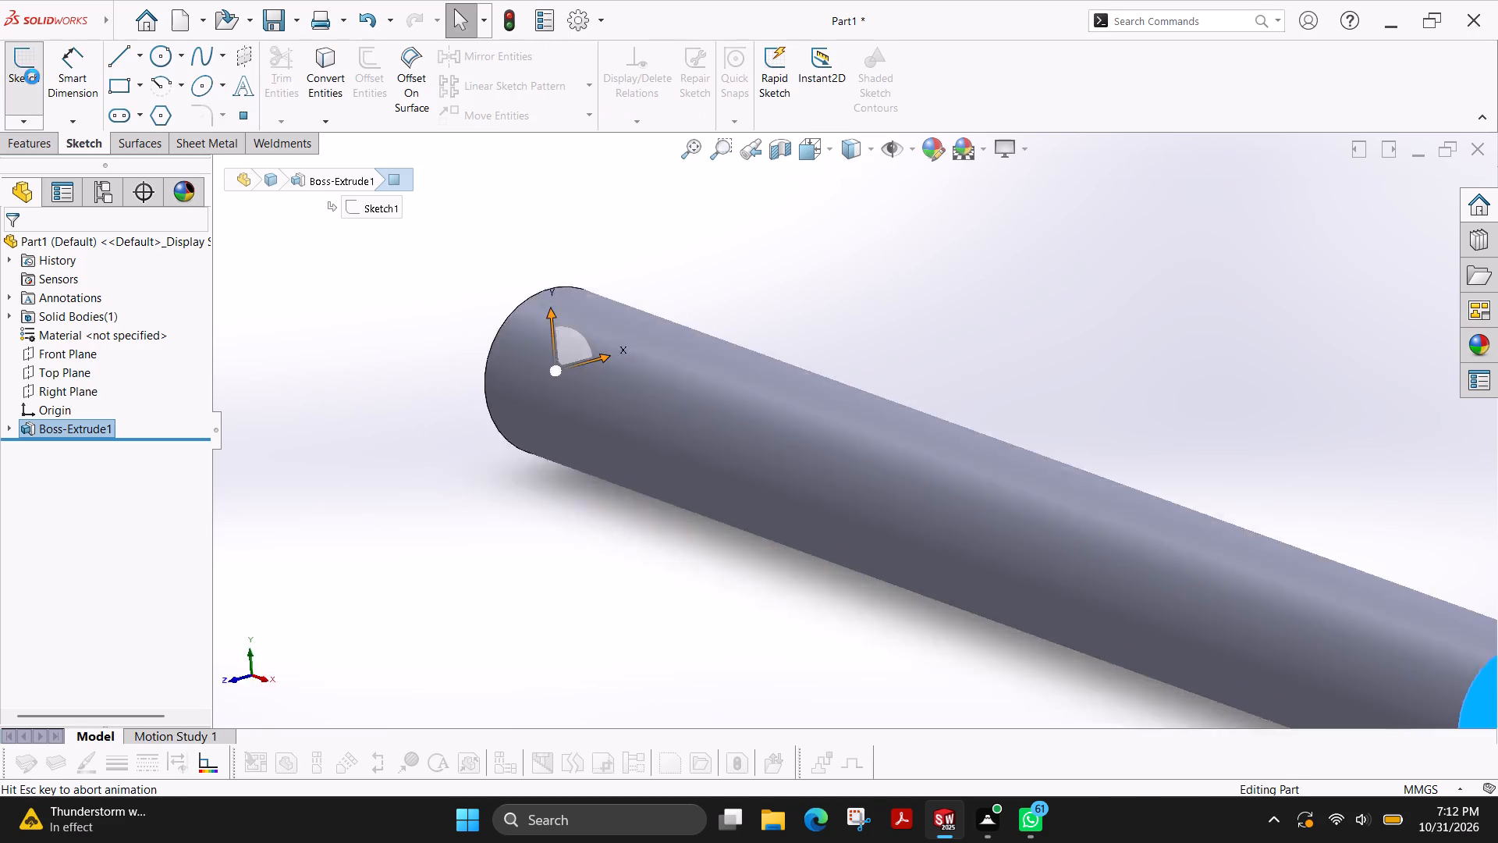
pyautogui.click(162, 51)
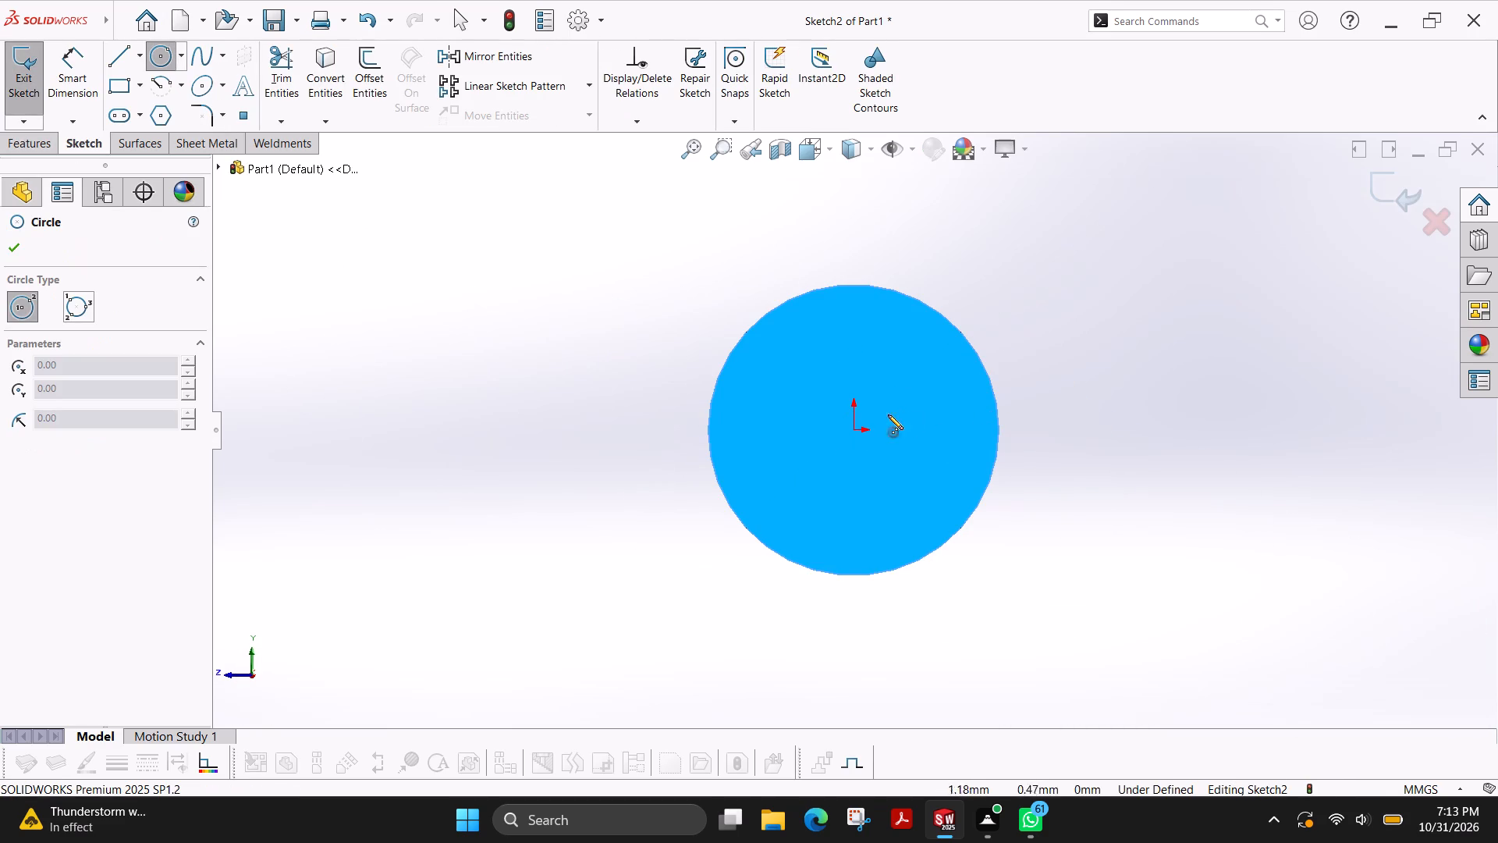
pyautogui.click(853, 430)
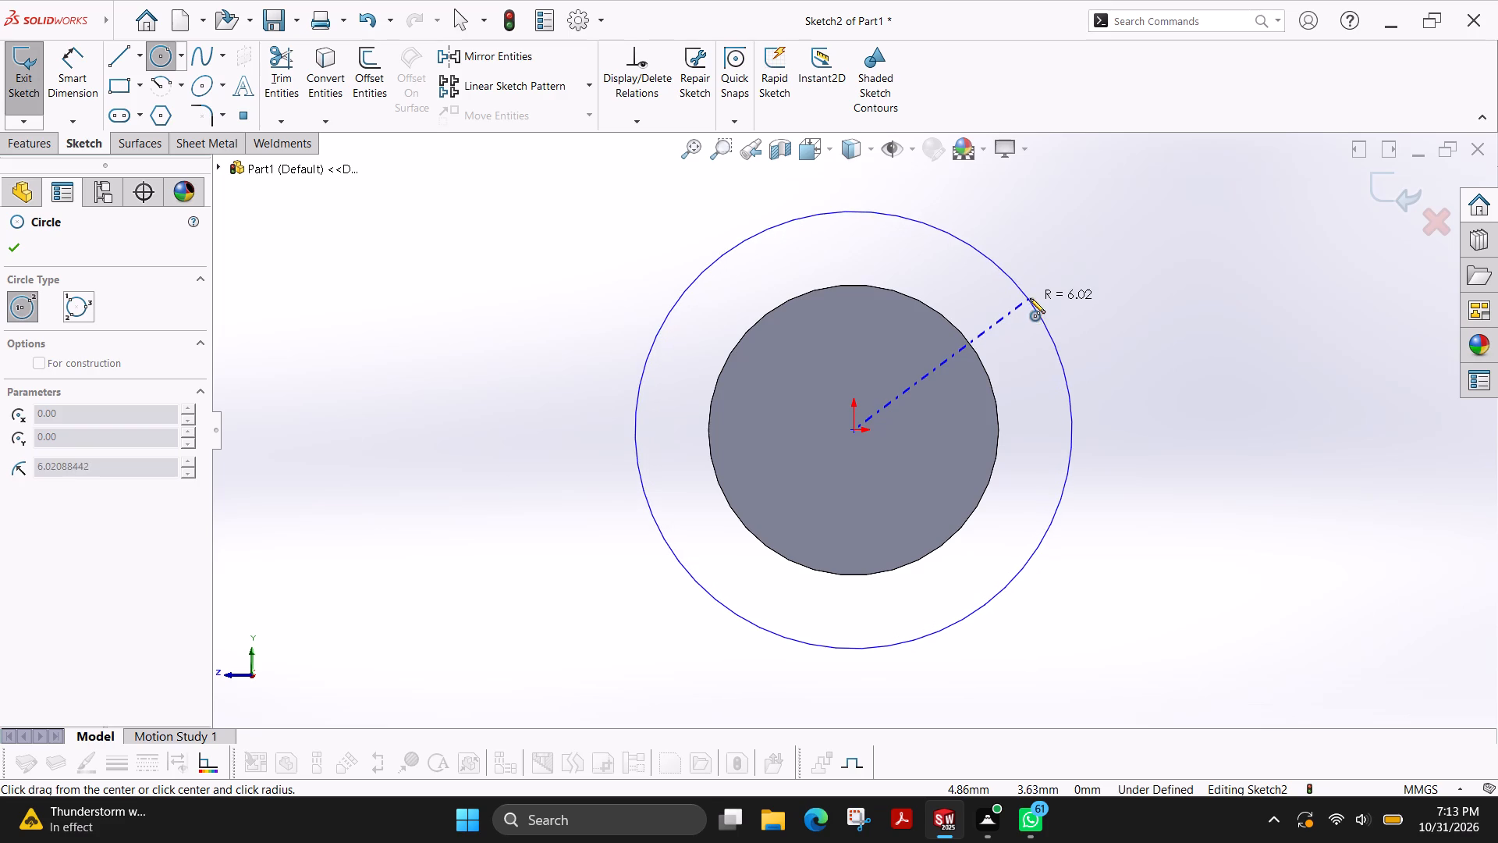
pyautogui.click(1030, 298)
# Dimension the diameter of the new circle around the rod's end face.
pyautogui.click(87, 66)
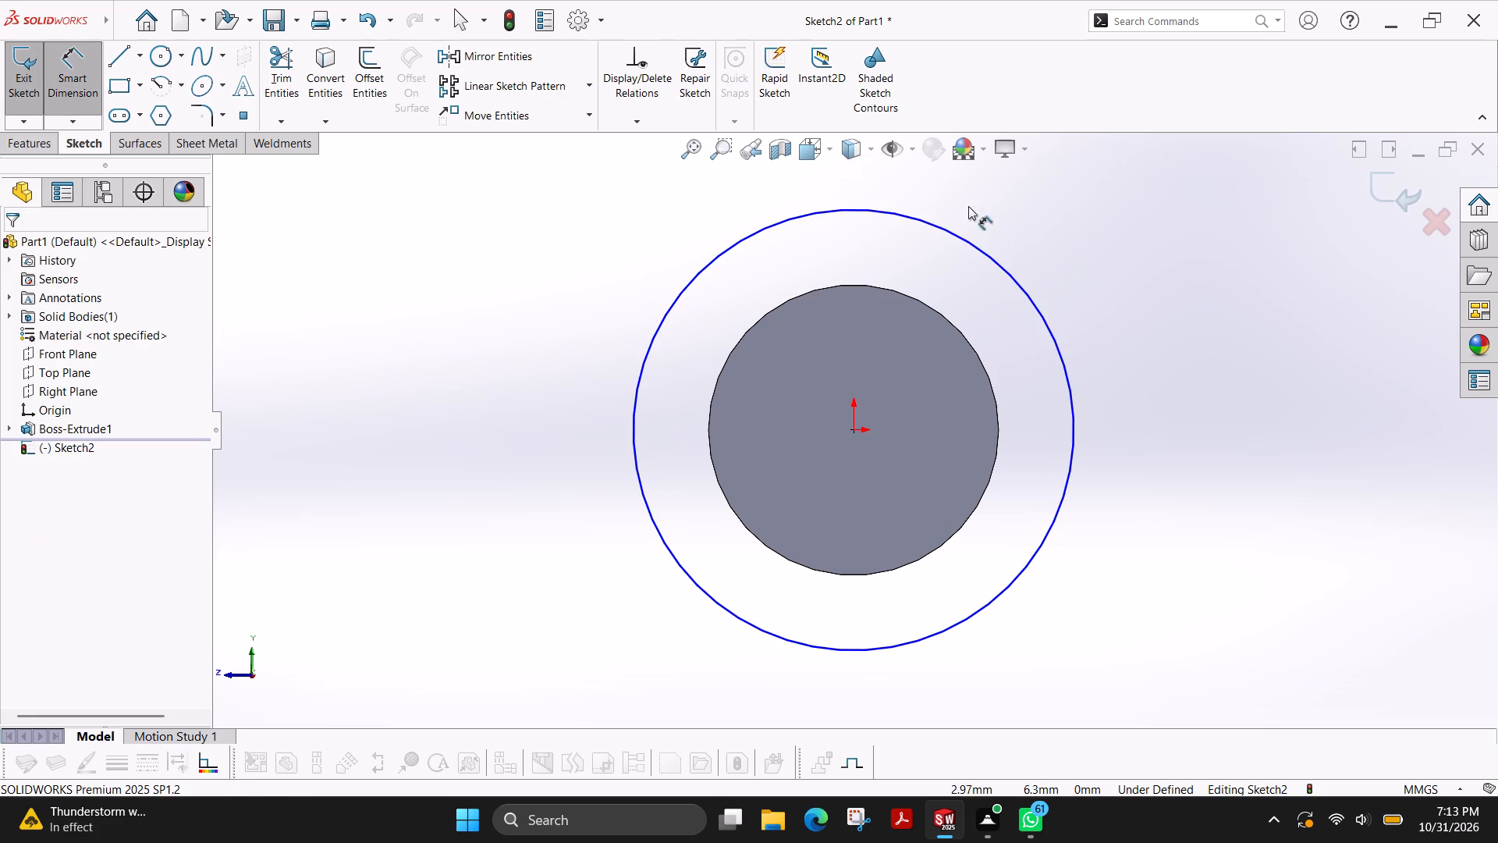
pyautogui.click(1003, 269)
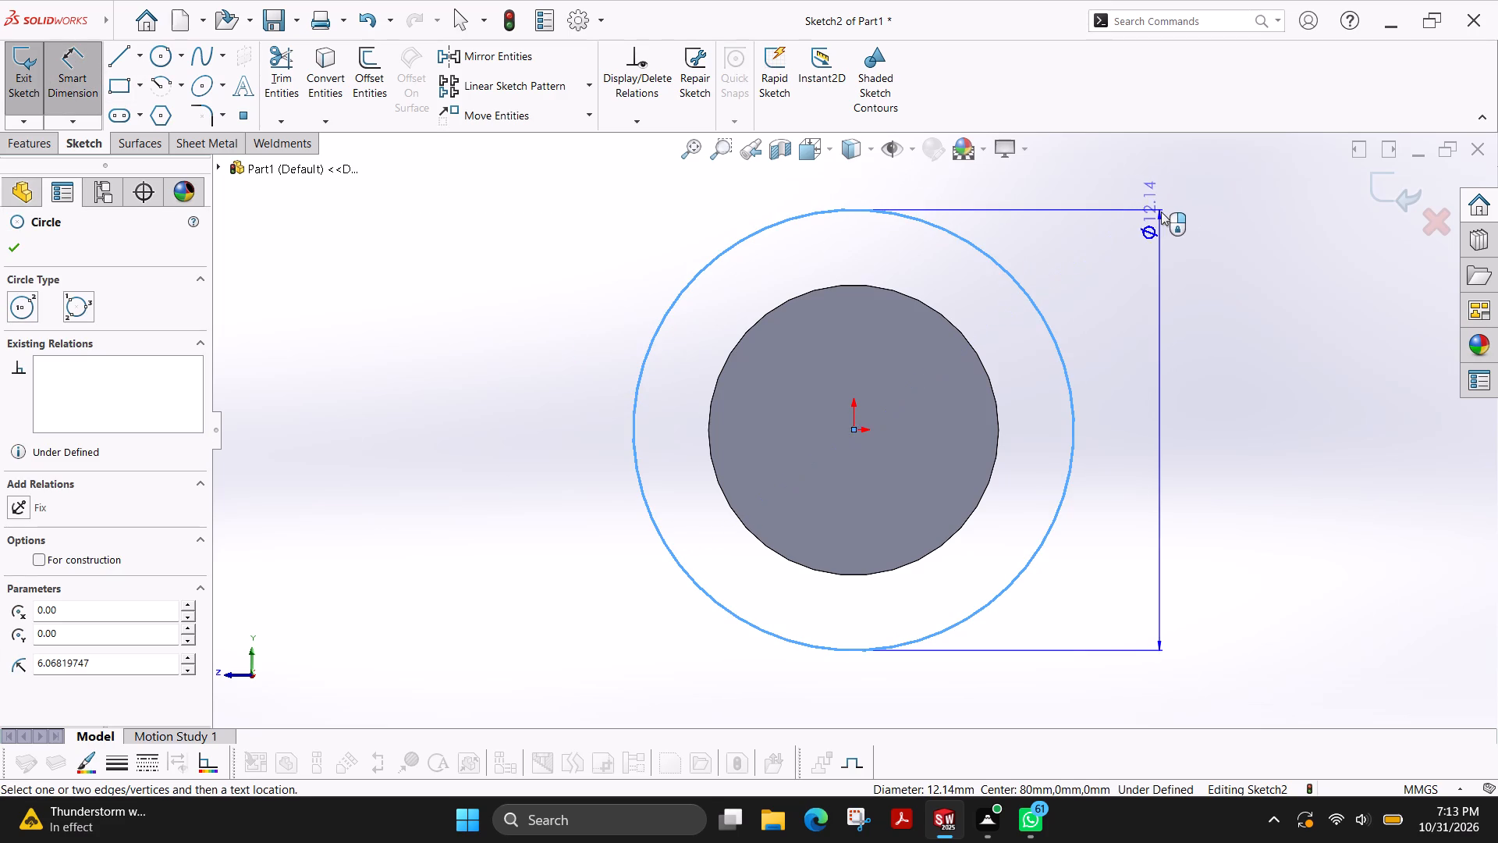
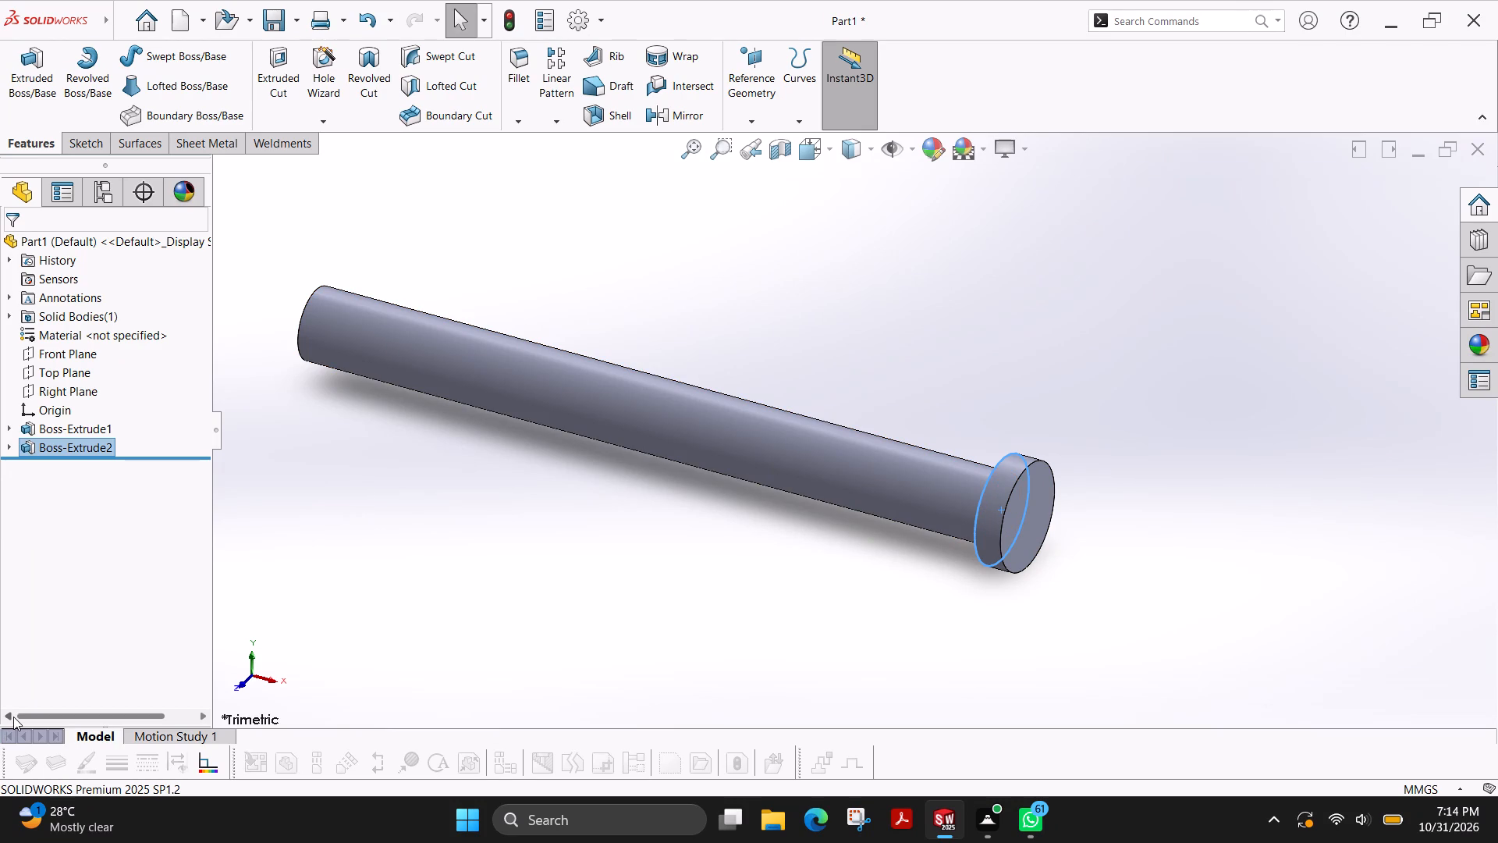
# Undo the second extrusion and delete the 12 mm circle from the sketch on the rod's end face.
pyautogui.hotkey('ctrl', 'z')
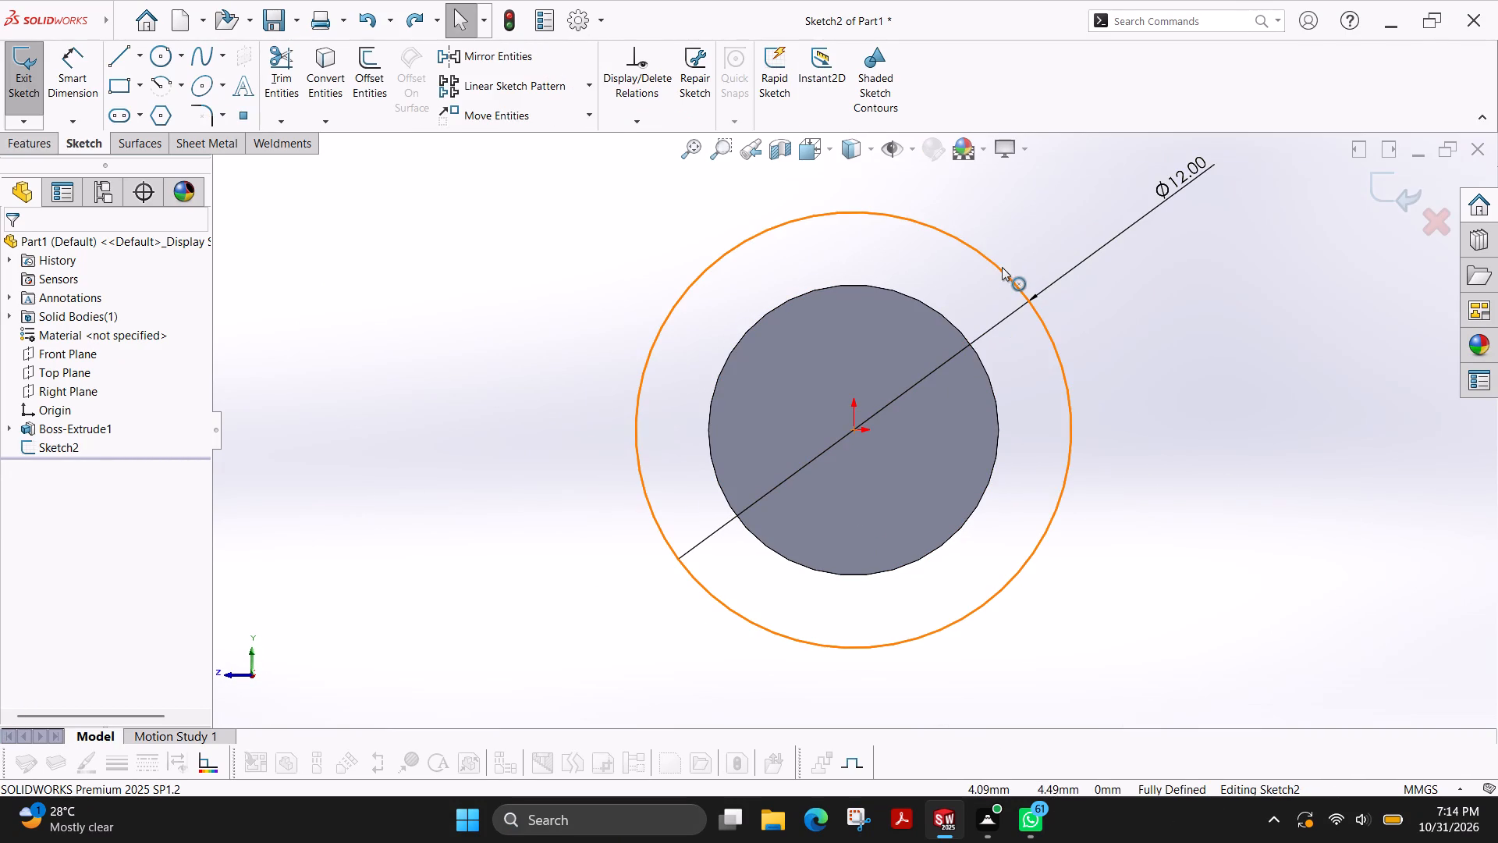
pyautogui.click(1002, 267)
pyautogui.press('Delete')
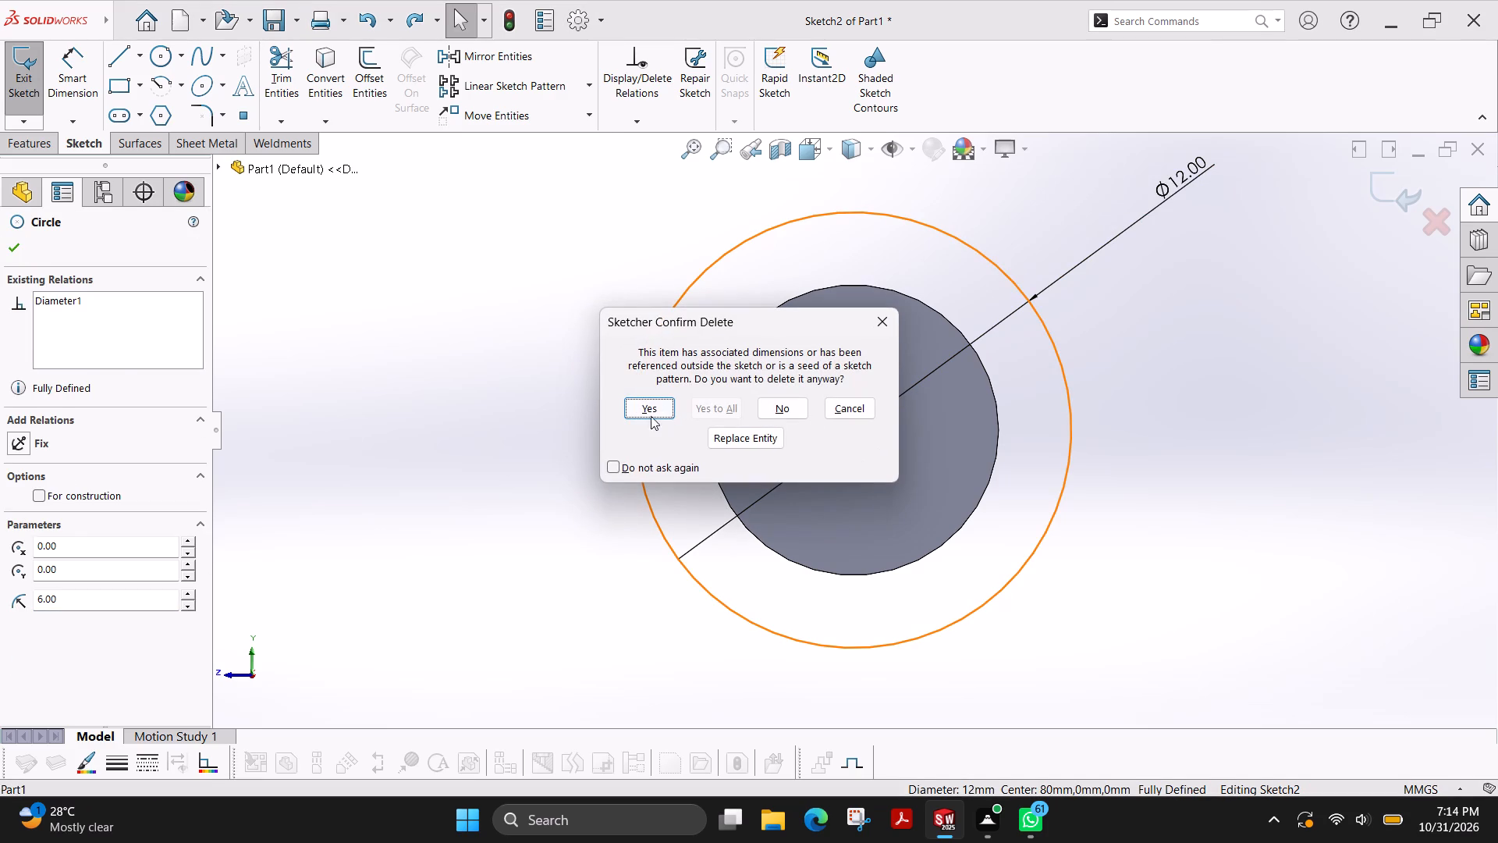
pyautogui.click(656, 402)
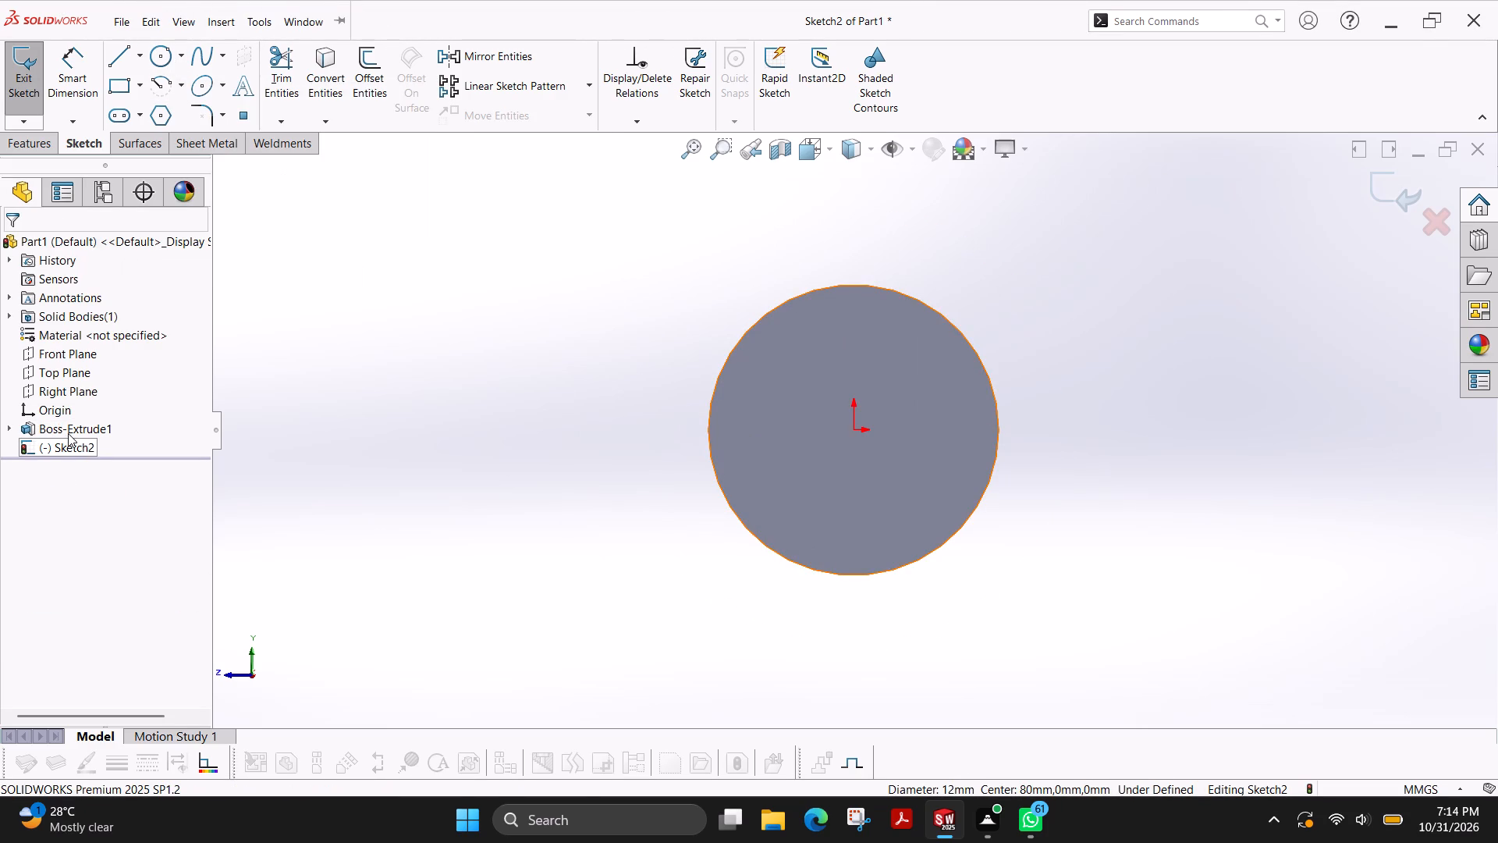
# Draw a circle of 4 mm radius centred on the origin, matching the rod's outer edge.
pyautogui.click(176, 52)
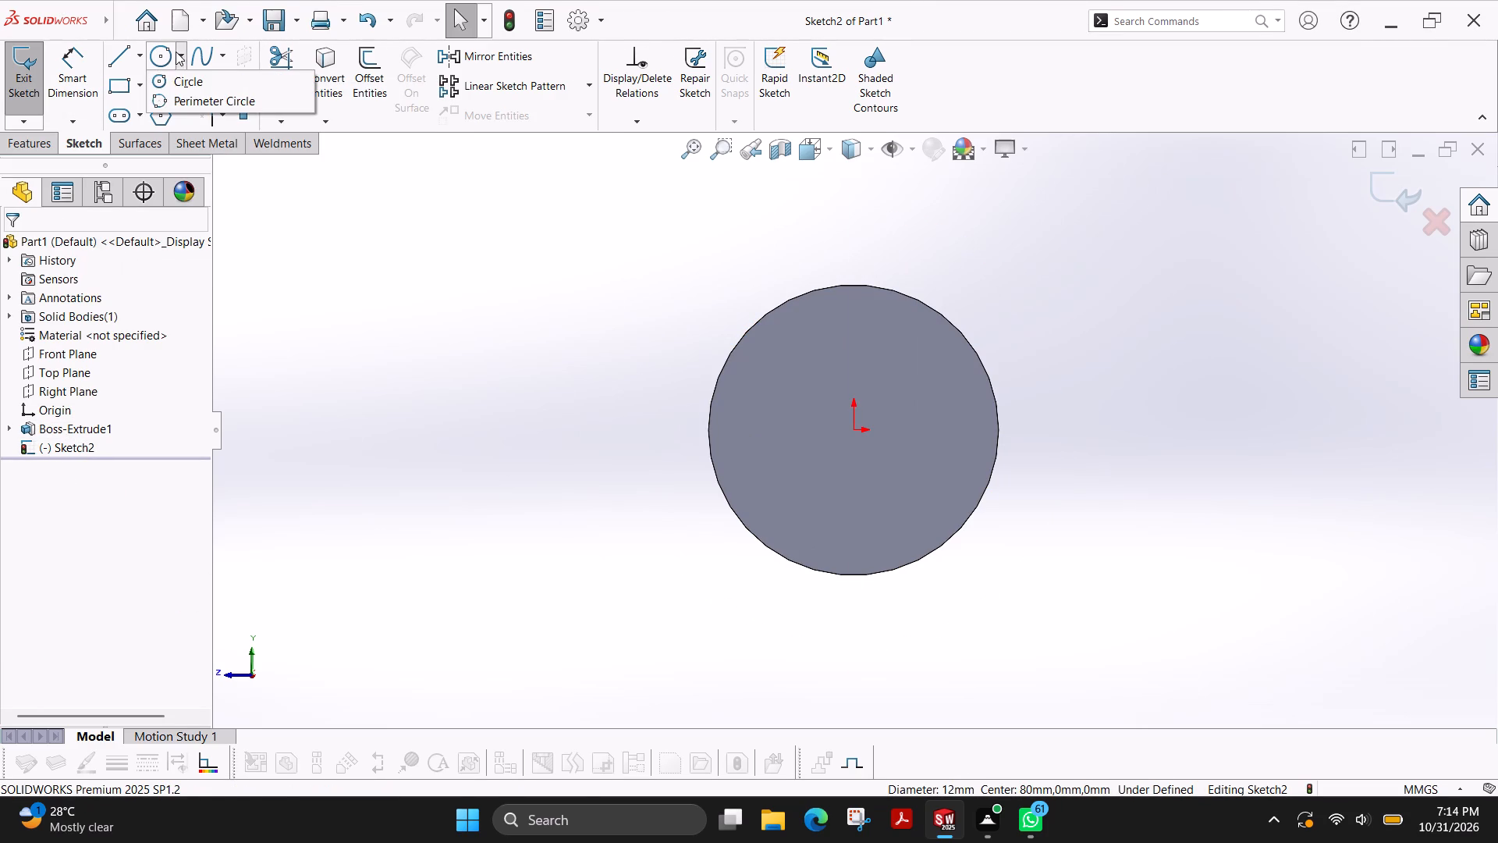
pyautogui.click(164, 56)
pyautogui.click(855, 434)
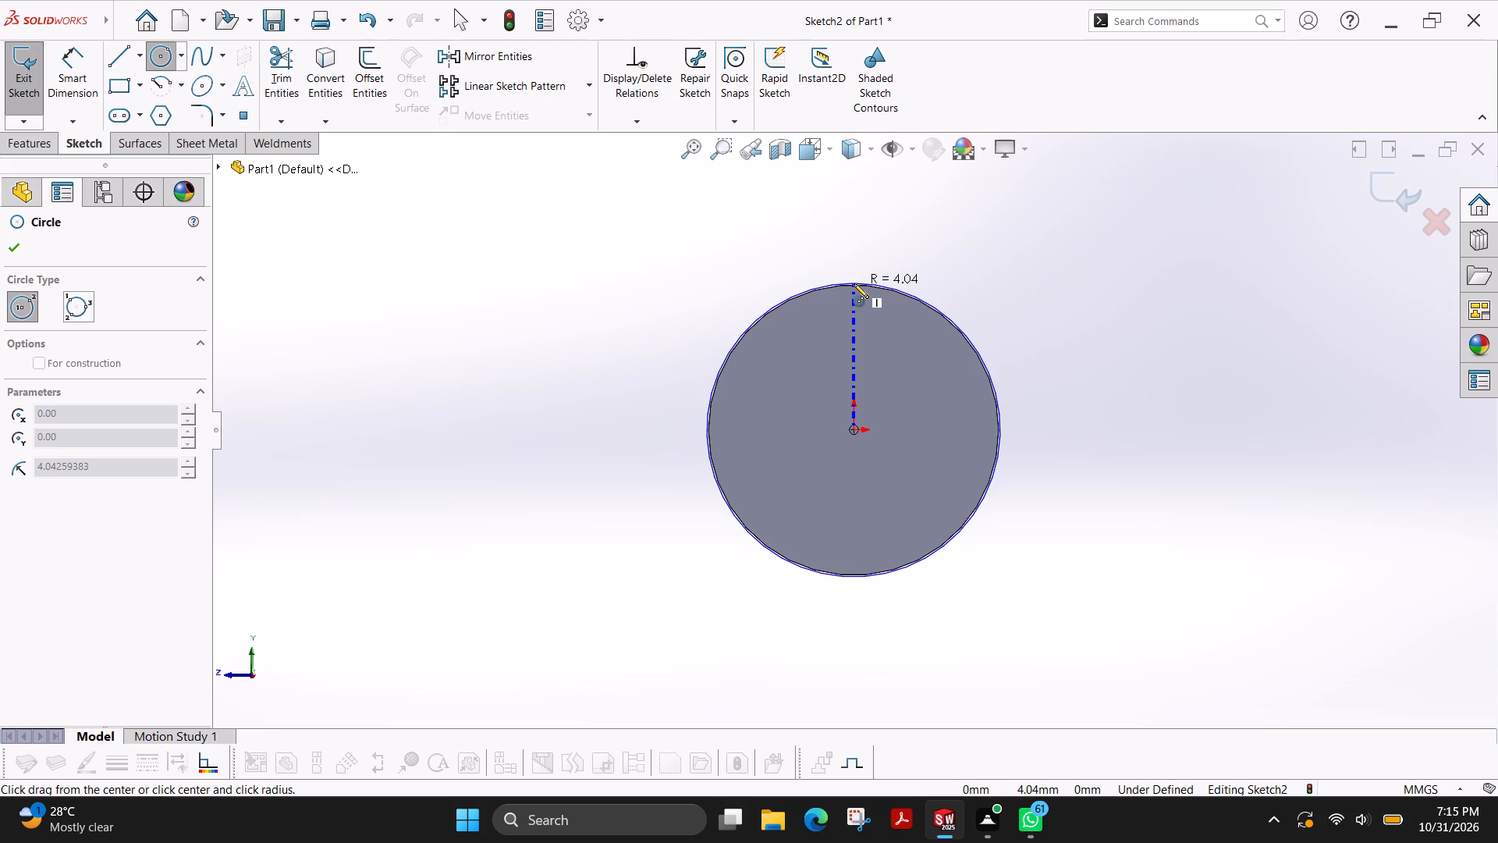
pyautogui.click(854, 283)
pyautogui.scroll(-5, 925, 291)
pyautogui.scroll(-6, 808, 375)
pyautogui.scroll(11, 742, 299)
pyautogui.scroll(2, 743, 500)
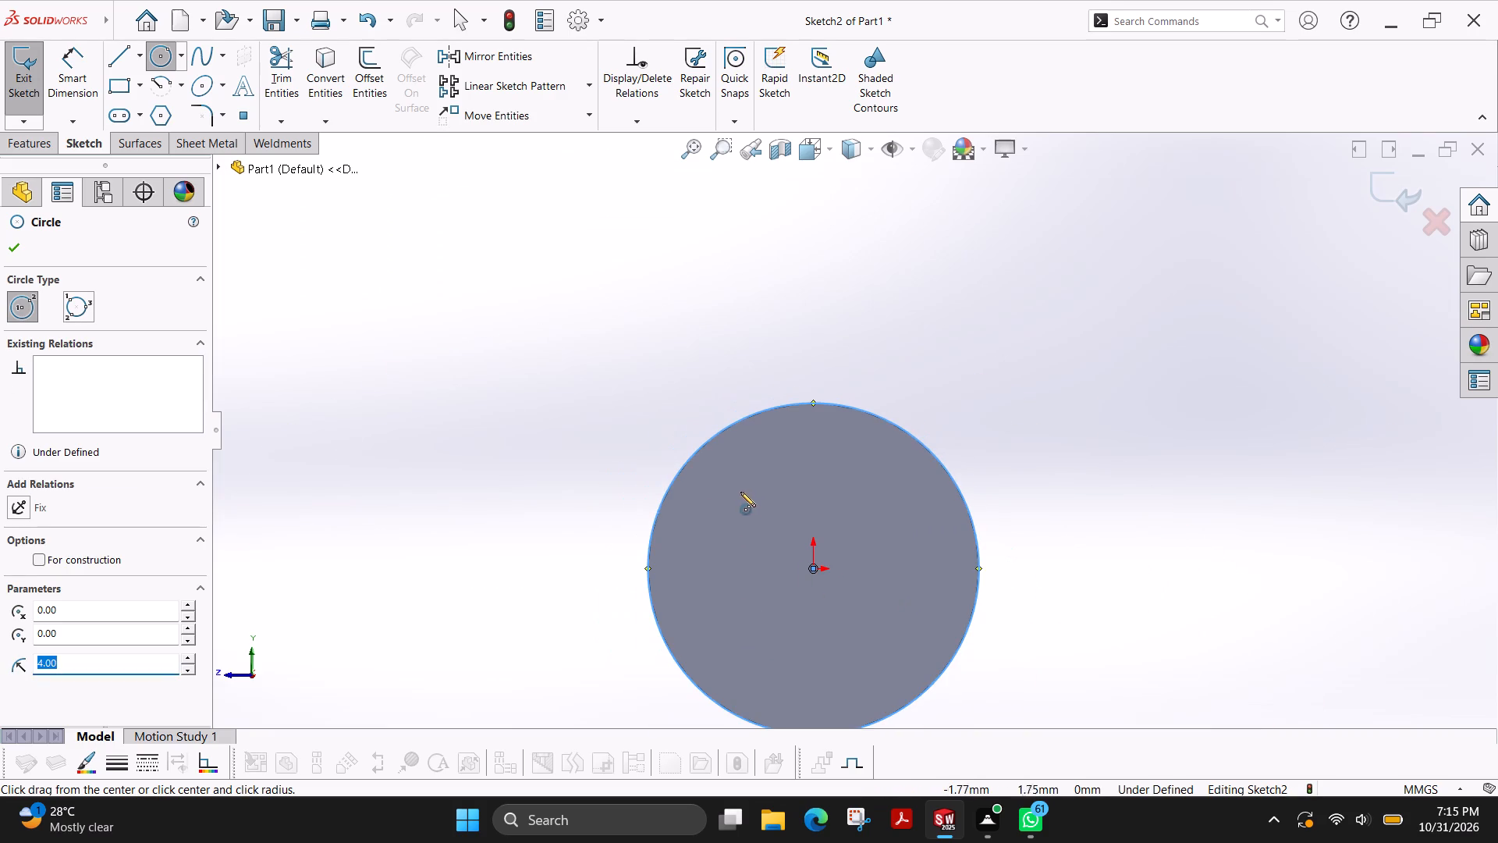
pyautogui.press('Escape')
# Sketch a vertical midpoint line centred on the origin, extending about 6 mm to each side.
pyautogui.scroll(4, 840, 559)
pyautogui.scroll(-3, 829, 518)
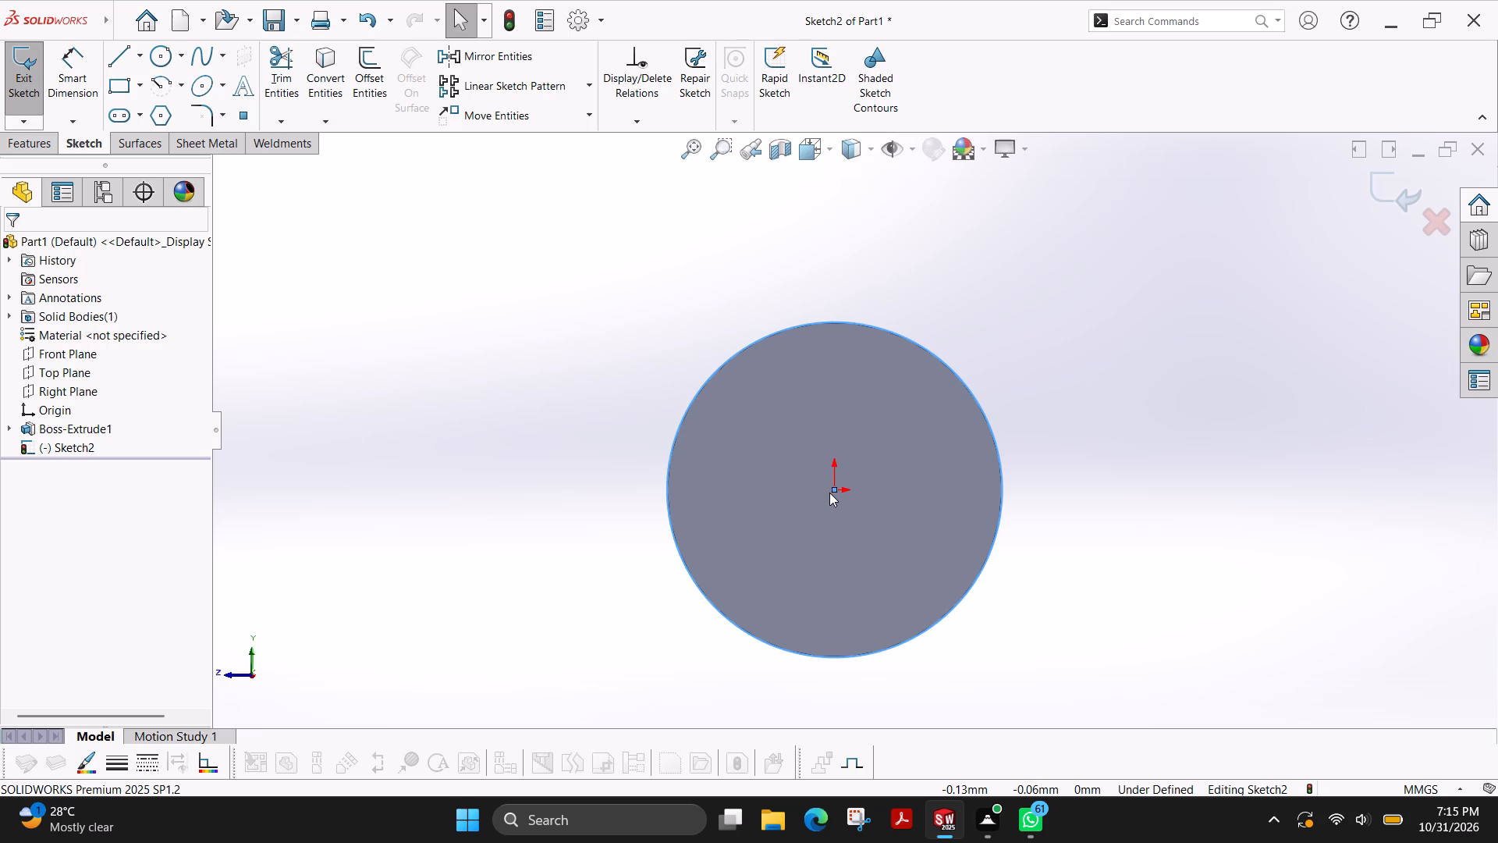
pyautogui.click(129, 59)
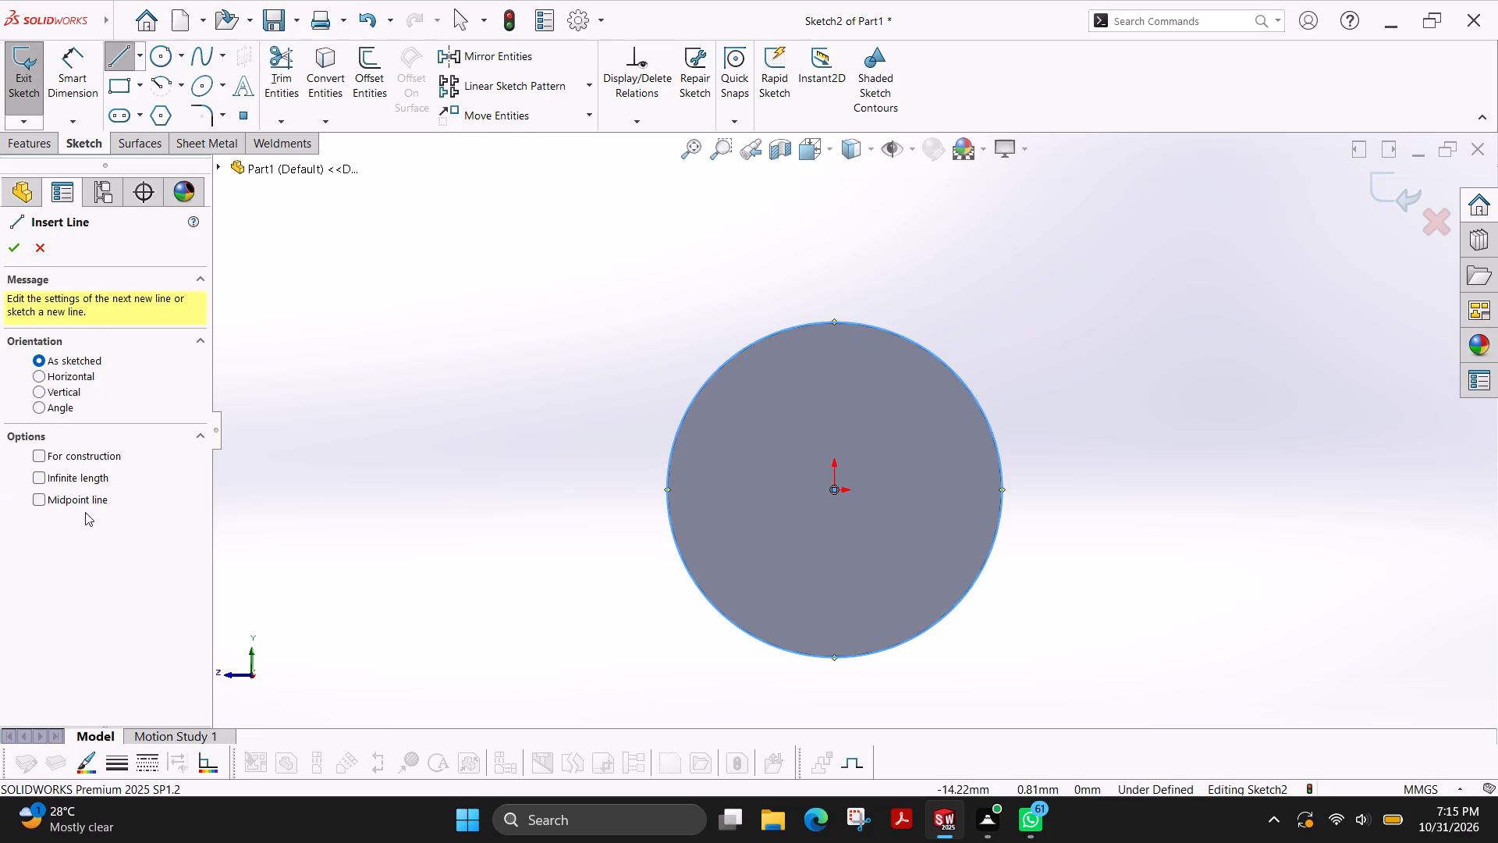
pyautogui.click(87, 503)
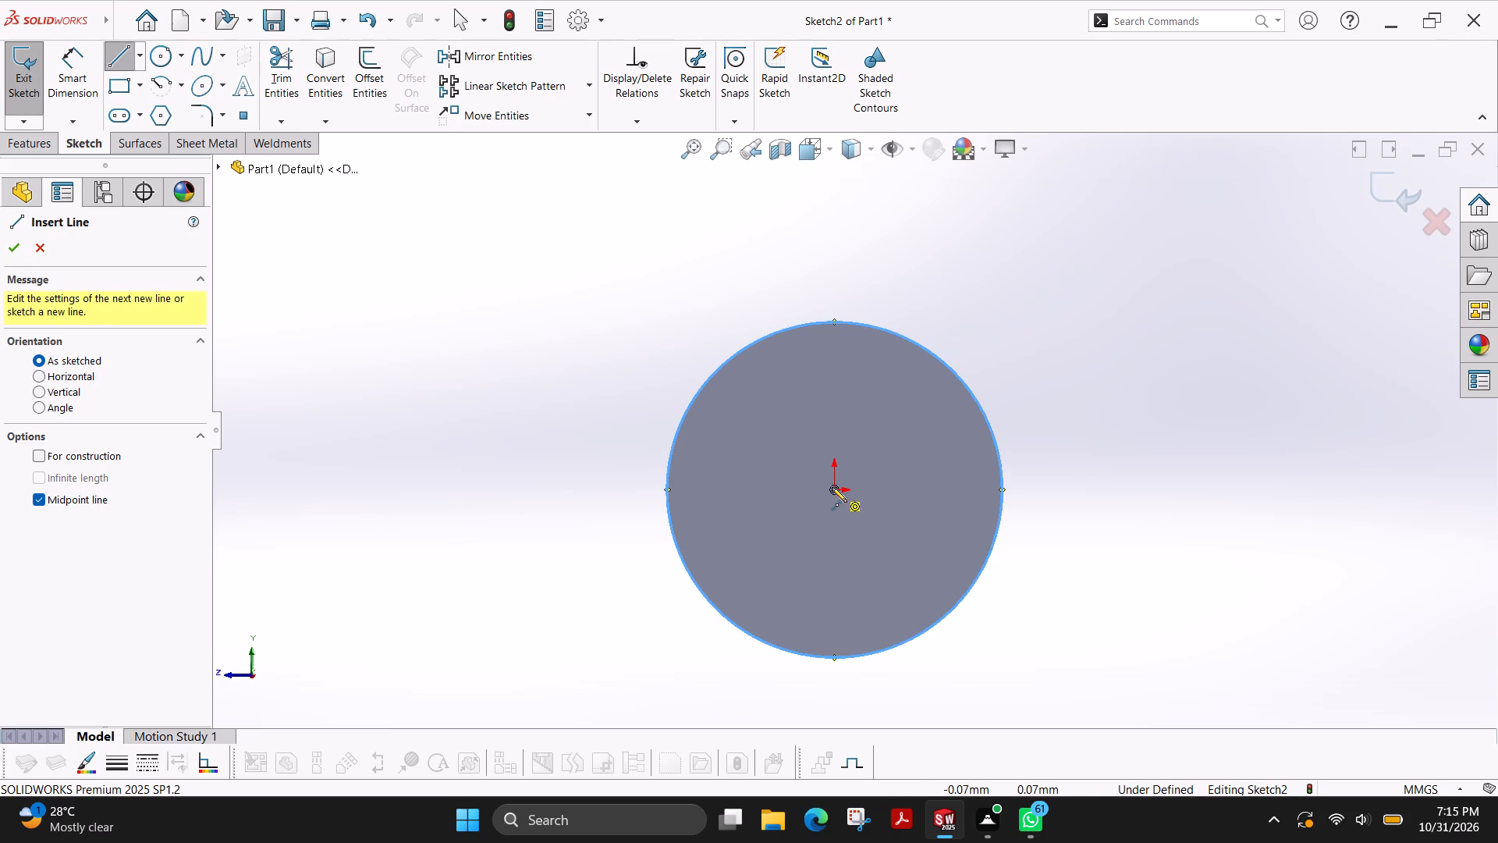
pyautogui.click(834, 489)
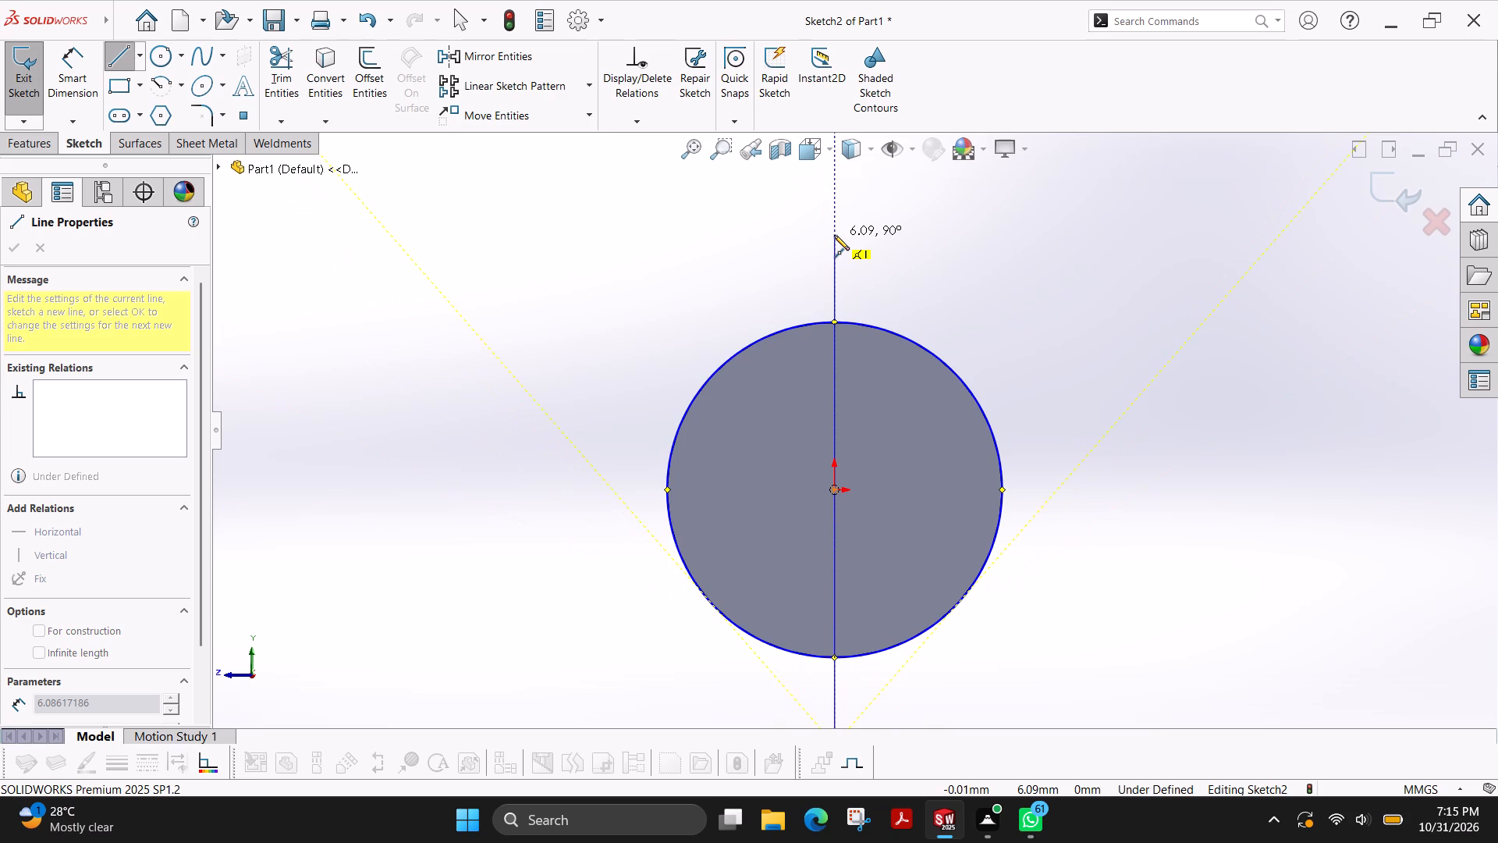
pyautogui.click(834, 235)
pyautogui.press('Escape')
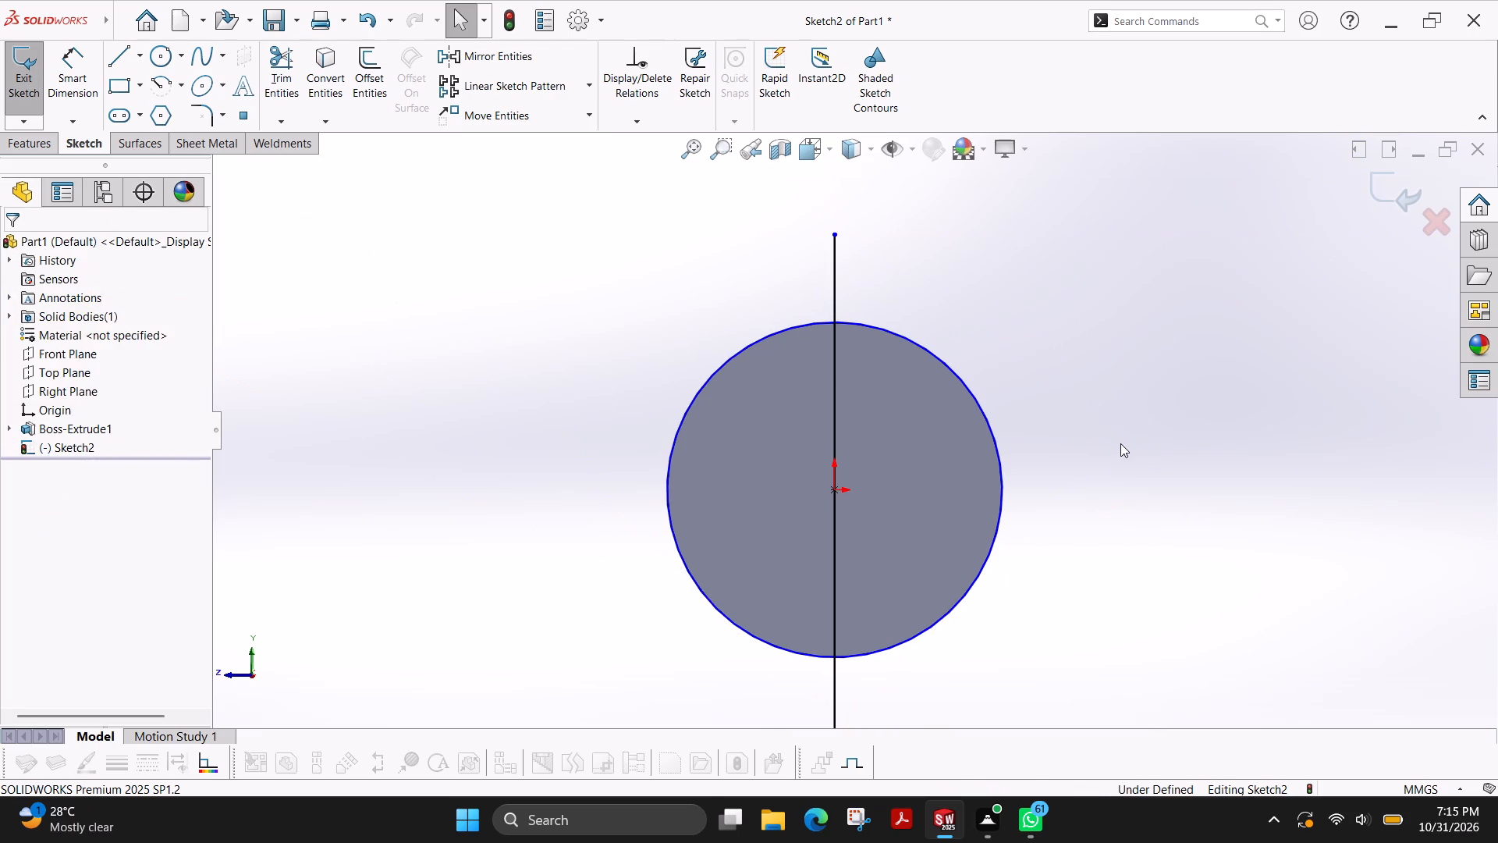
# Sketch a horizontal midpoint line centred on the origin, extending past the circle on both sides.
pyautogui.press('l')
pyautogui.click(78, 503)
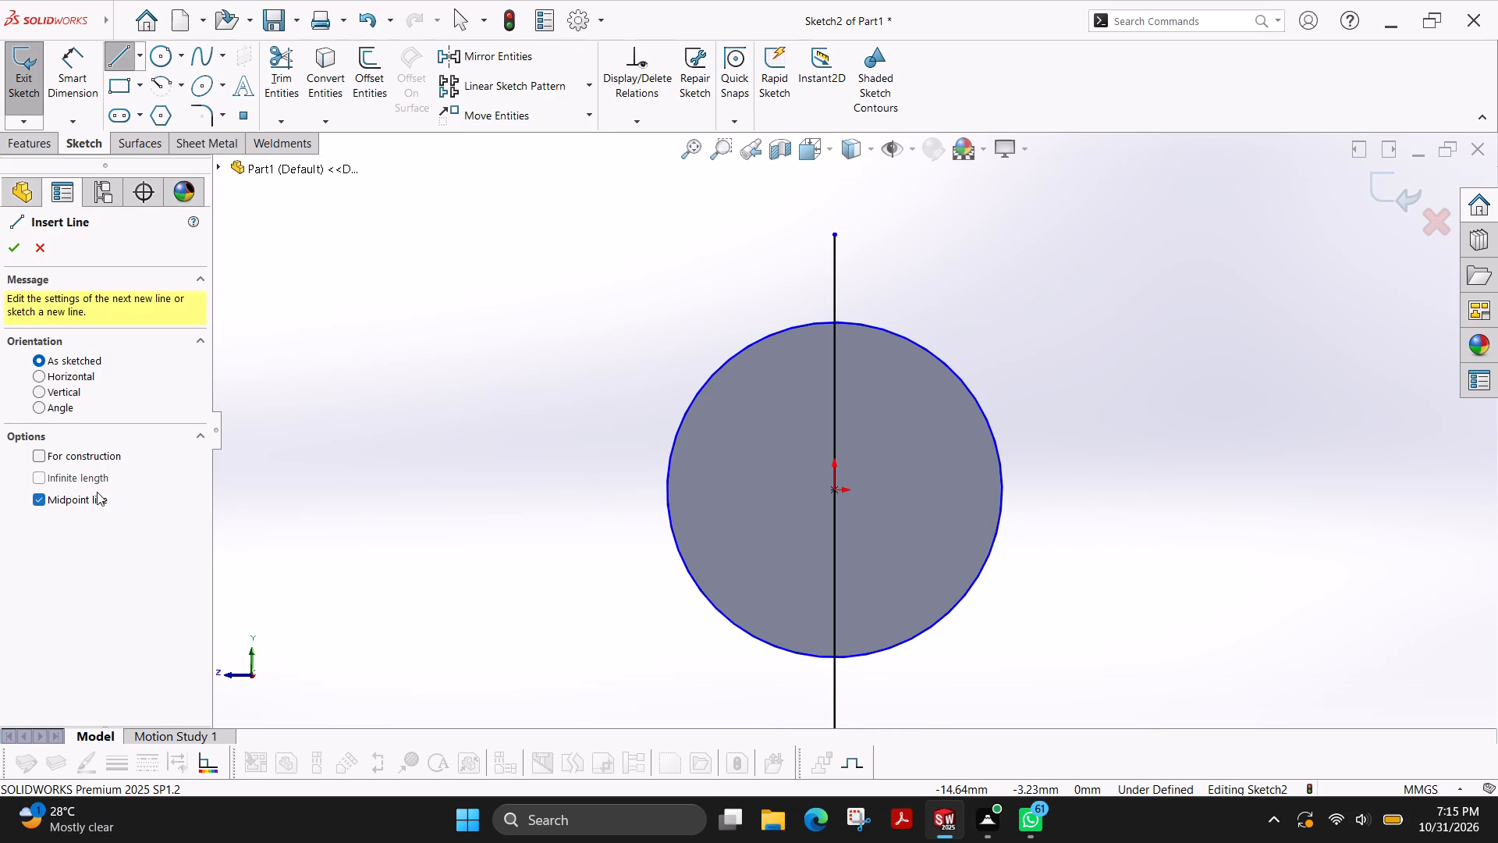
pyautogui.click(837, 490)
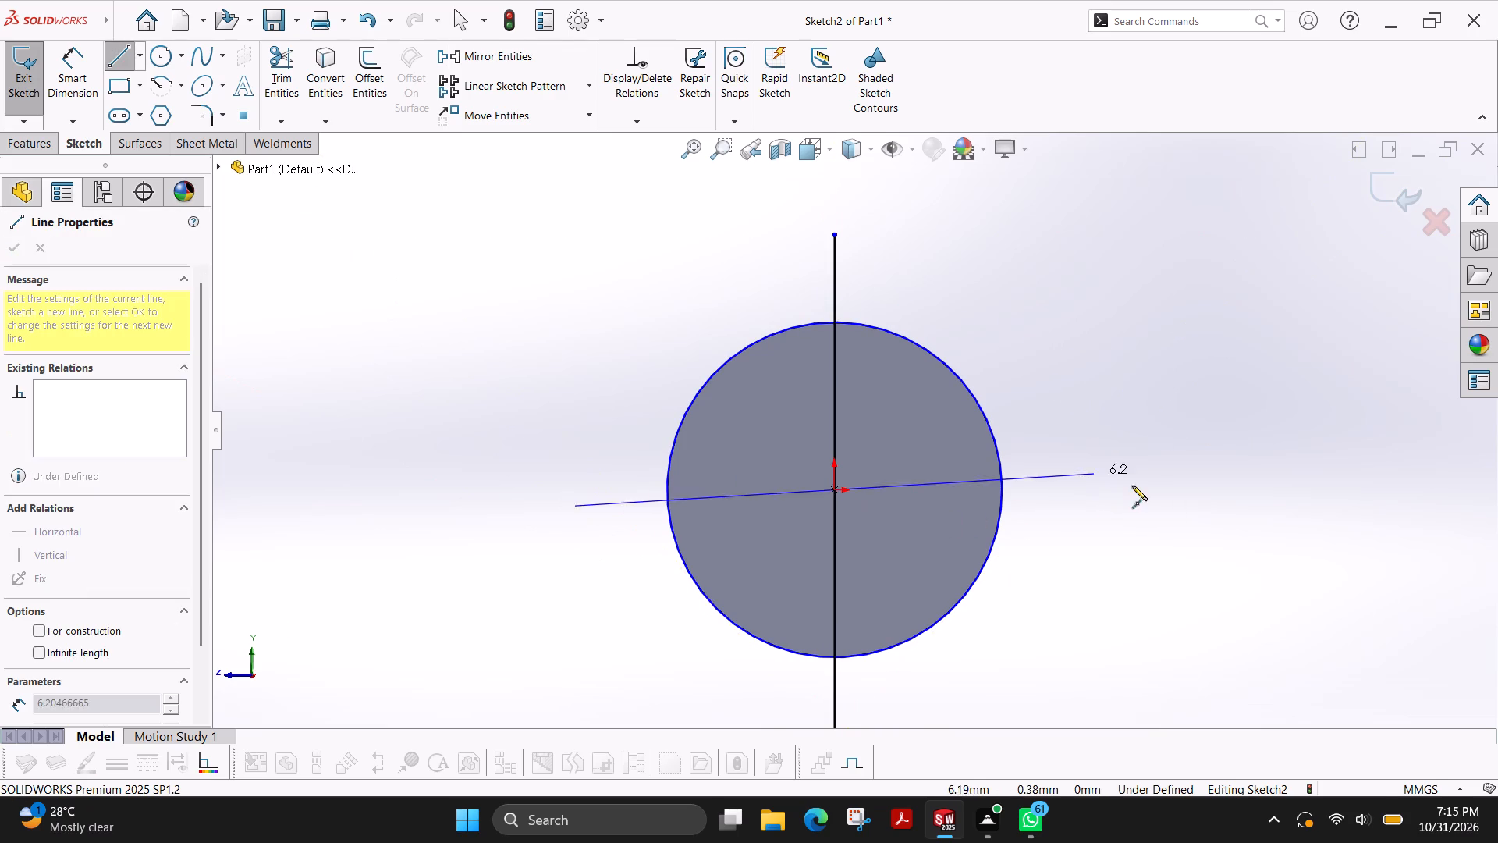
pyautogui.click(1171, 490)
pyautogui.press('Escape')
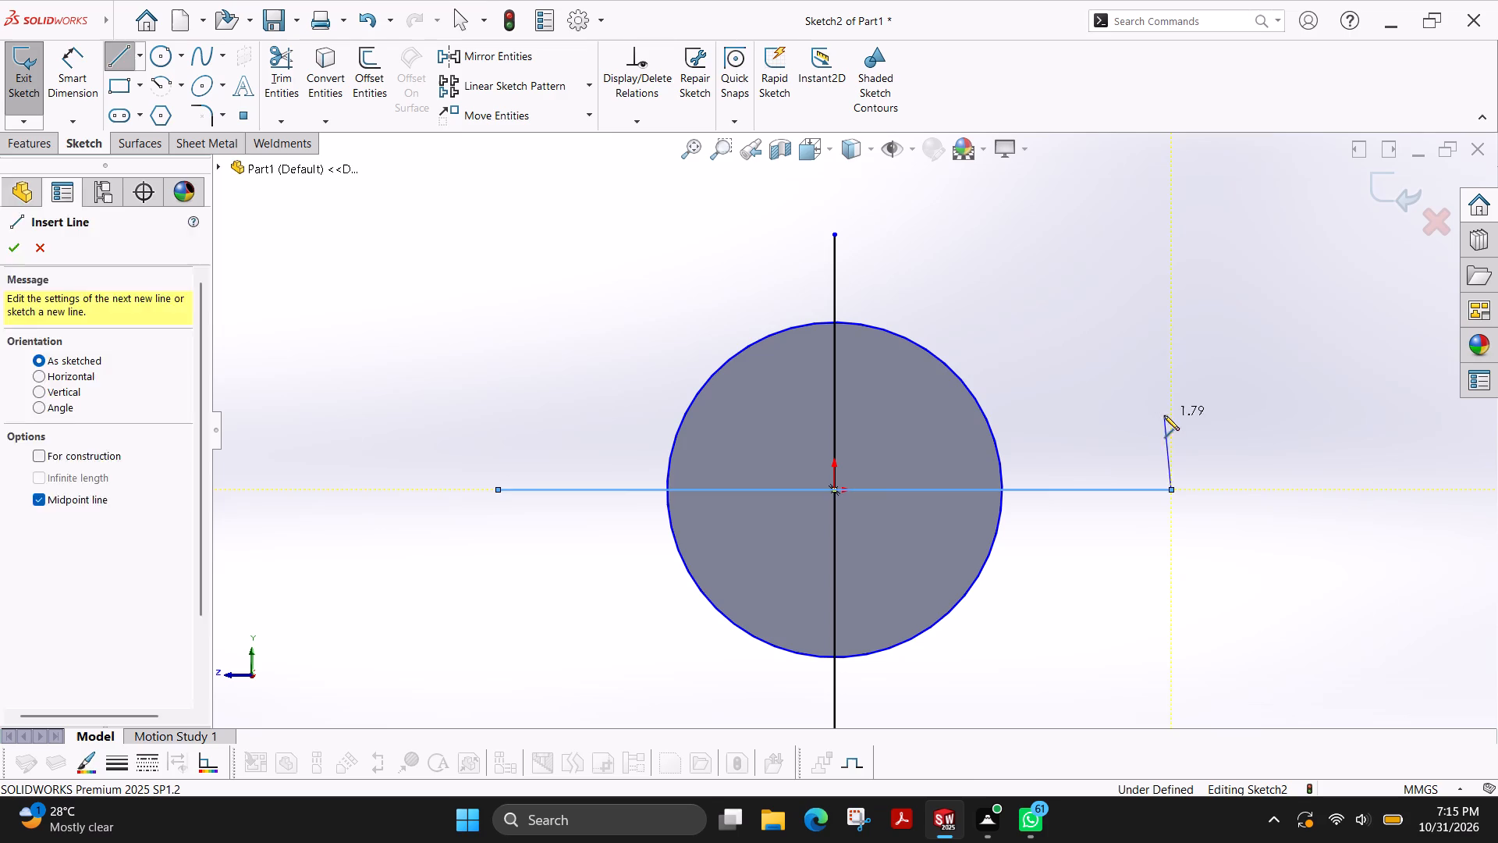
# Offset the vertical and horizontal centre lines bi-directionally by 1.5 mm, with dimensions added.
pyautogui.click(371, 69)
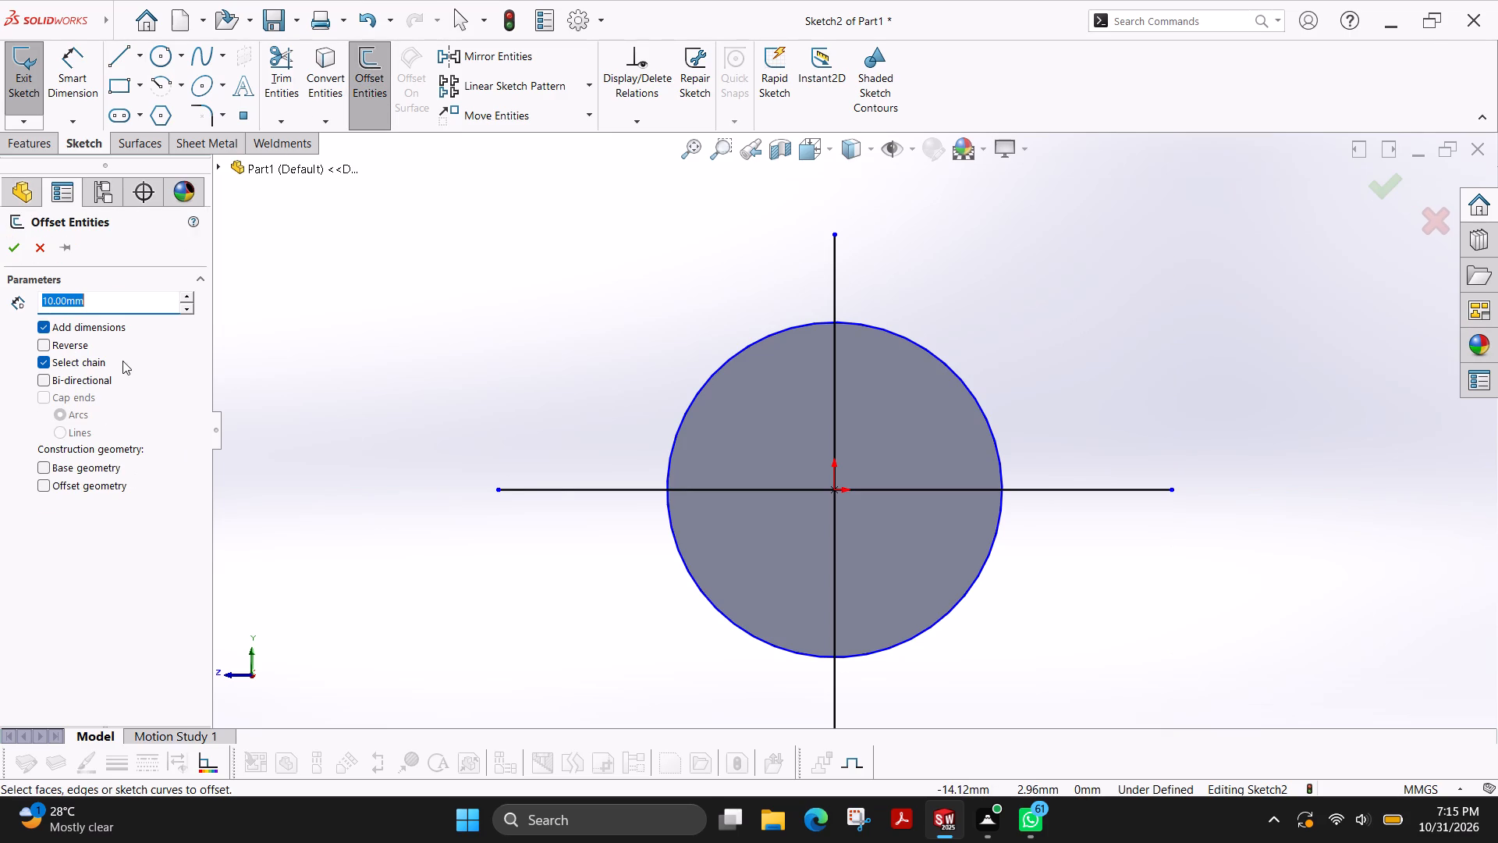
pyautogui.press('3')
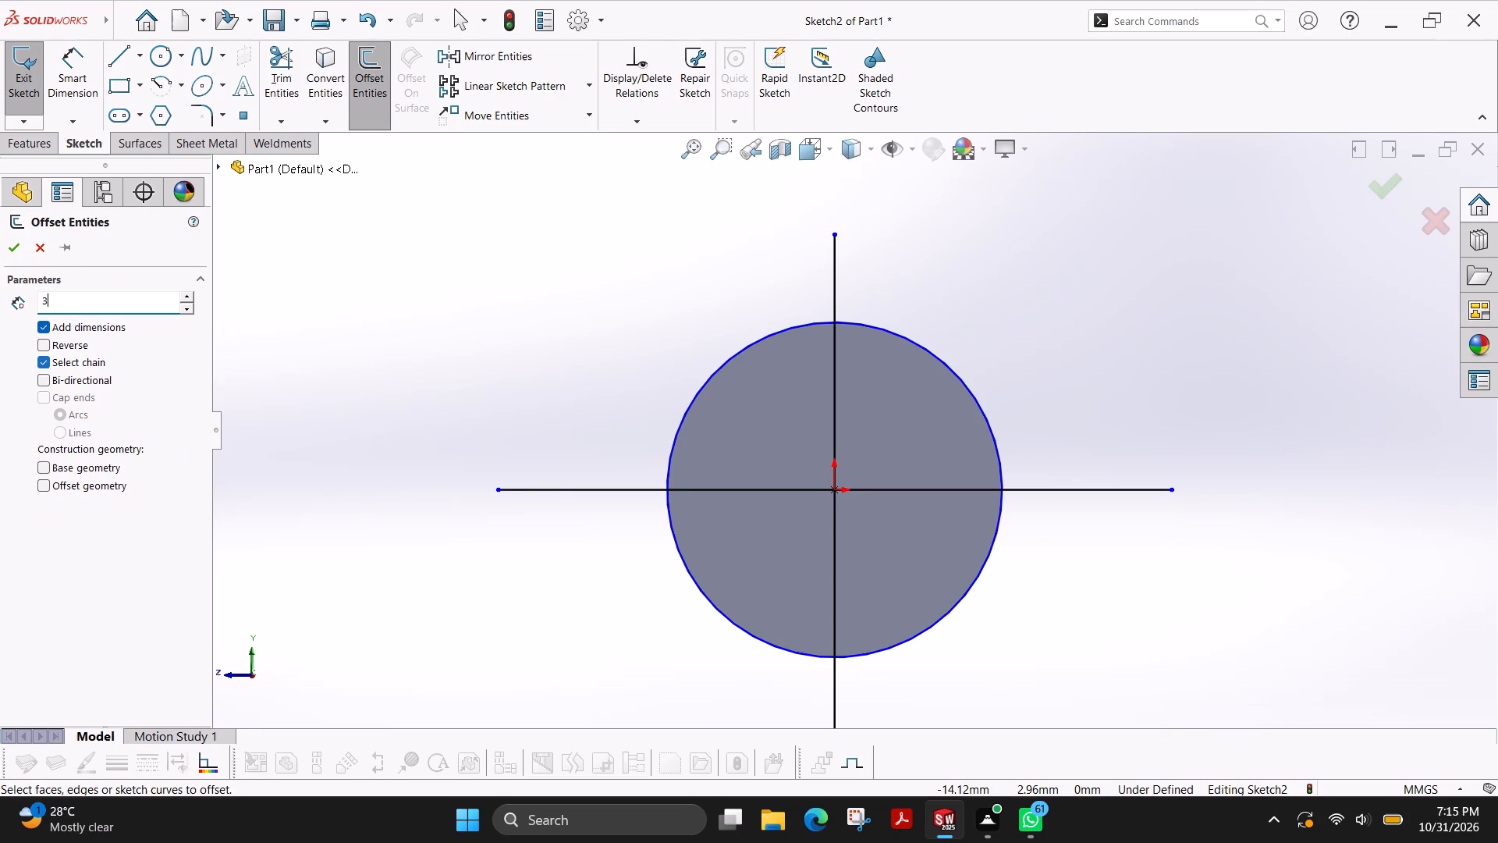
pyautogui.press('BackSpace')
pyautogui.write('1.5')
pyautogui.press('Return')
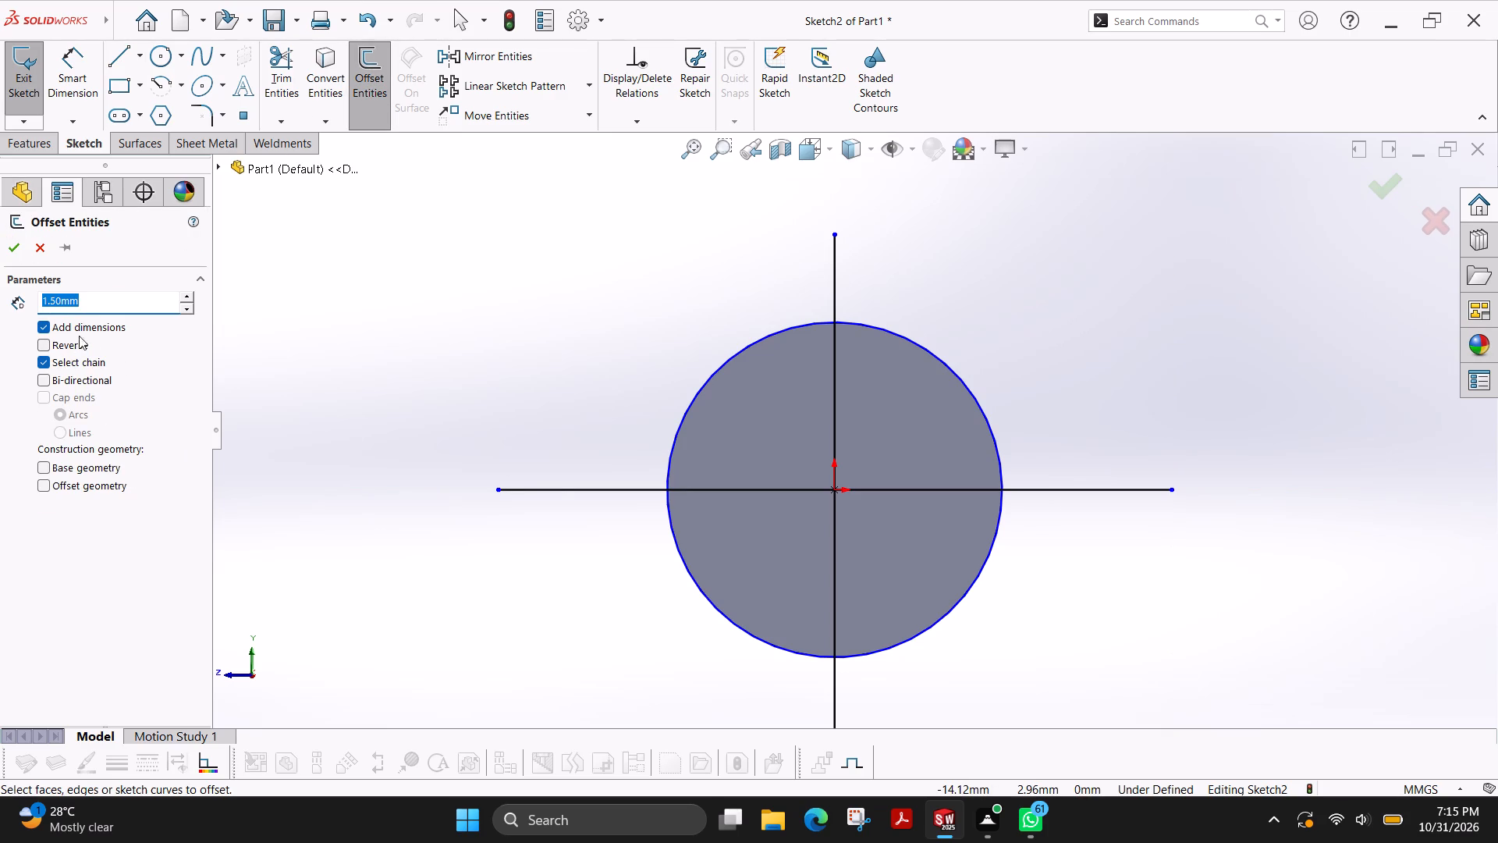
pyautogui.click(85, 379)
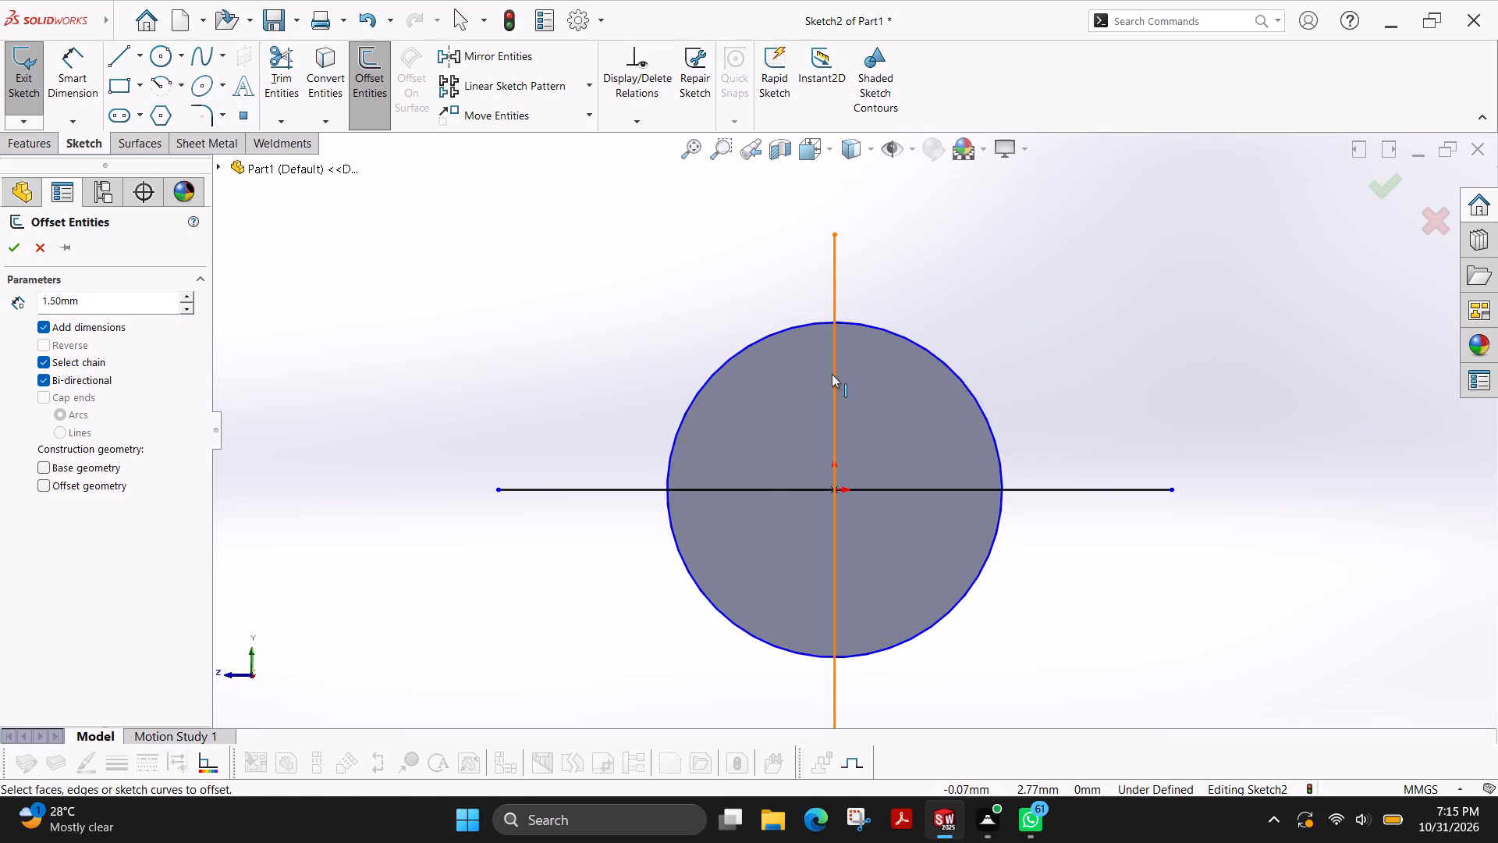
pyautogui.click(832, 374)
pyautogui.click(710, 487)
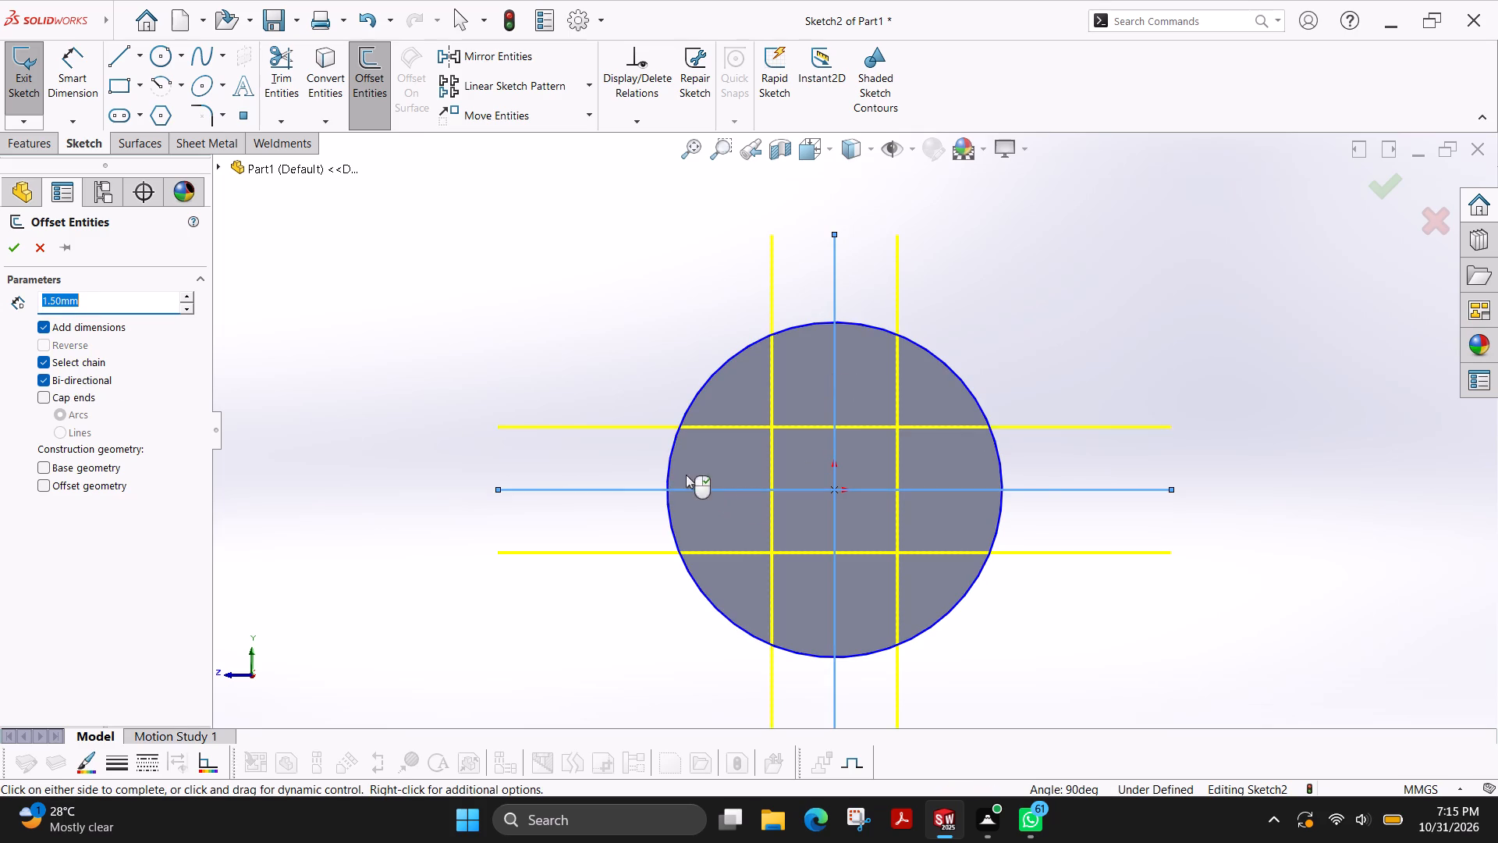
pyautogui.click(11, 250)
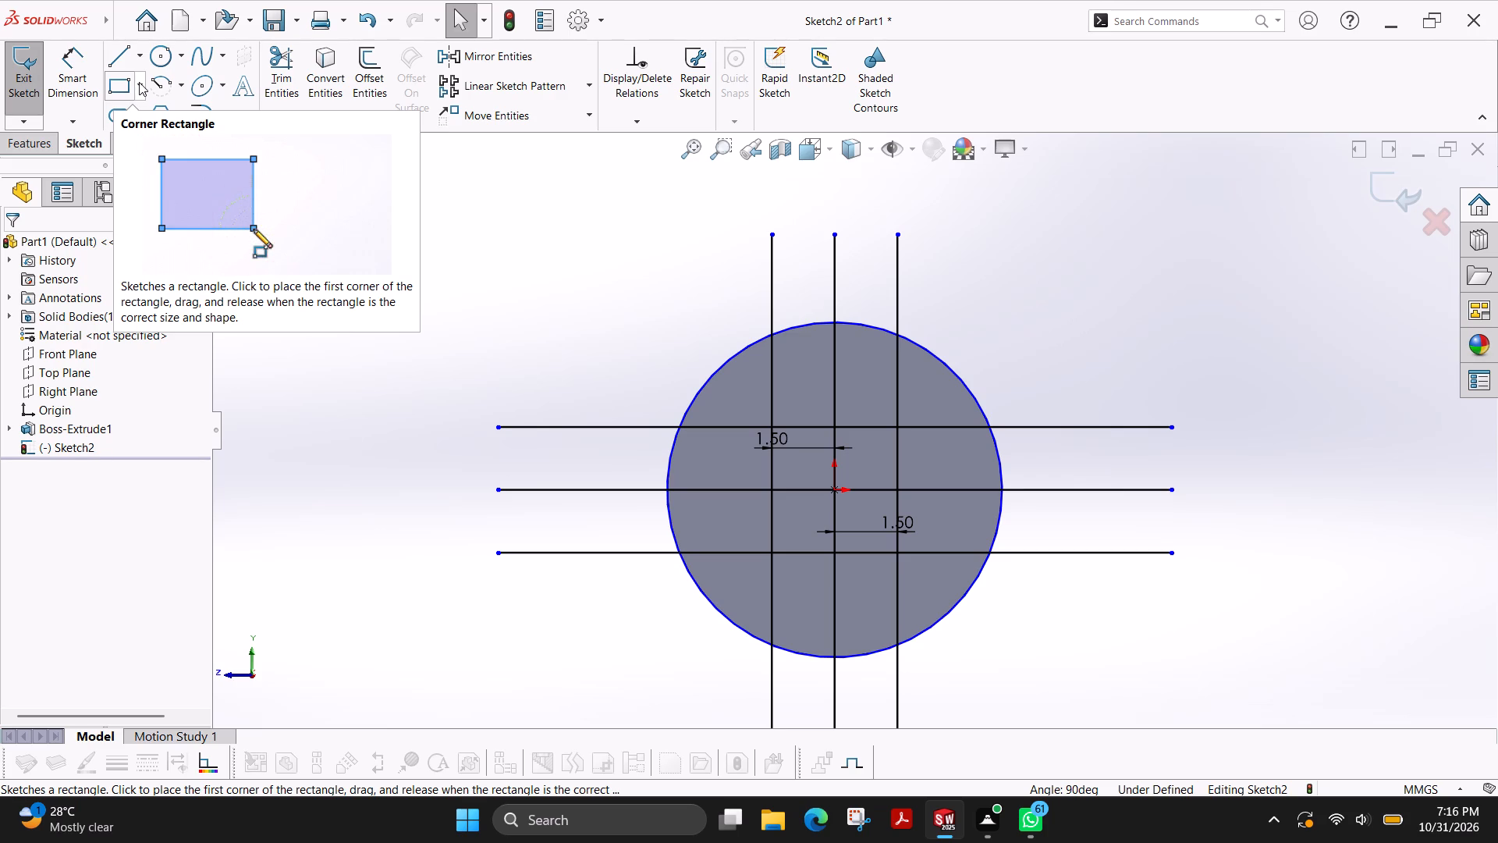
# Power trim all the vertical and horizontal line ends that stick out beyond the circle.
pyautogui.click(279, 61)
pyautogui.moveTo(700, 279); pyautogui.dragTo(983, 280)
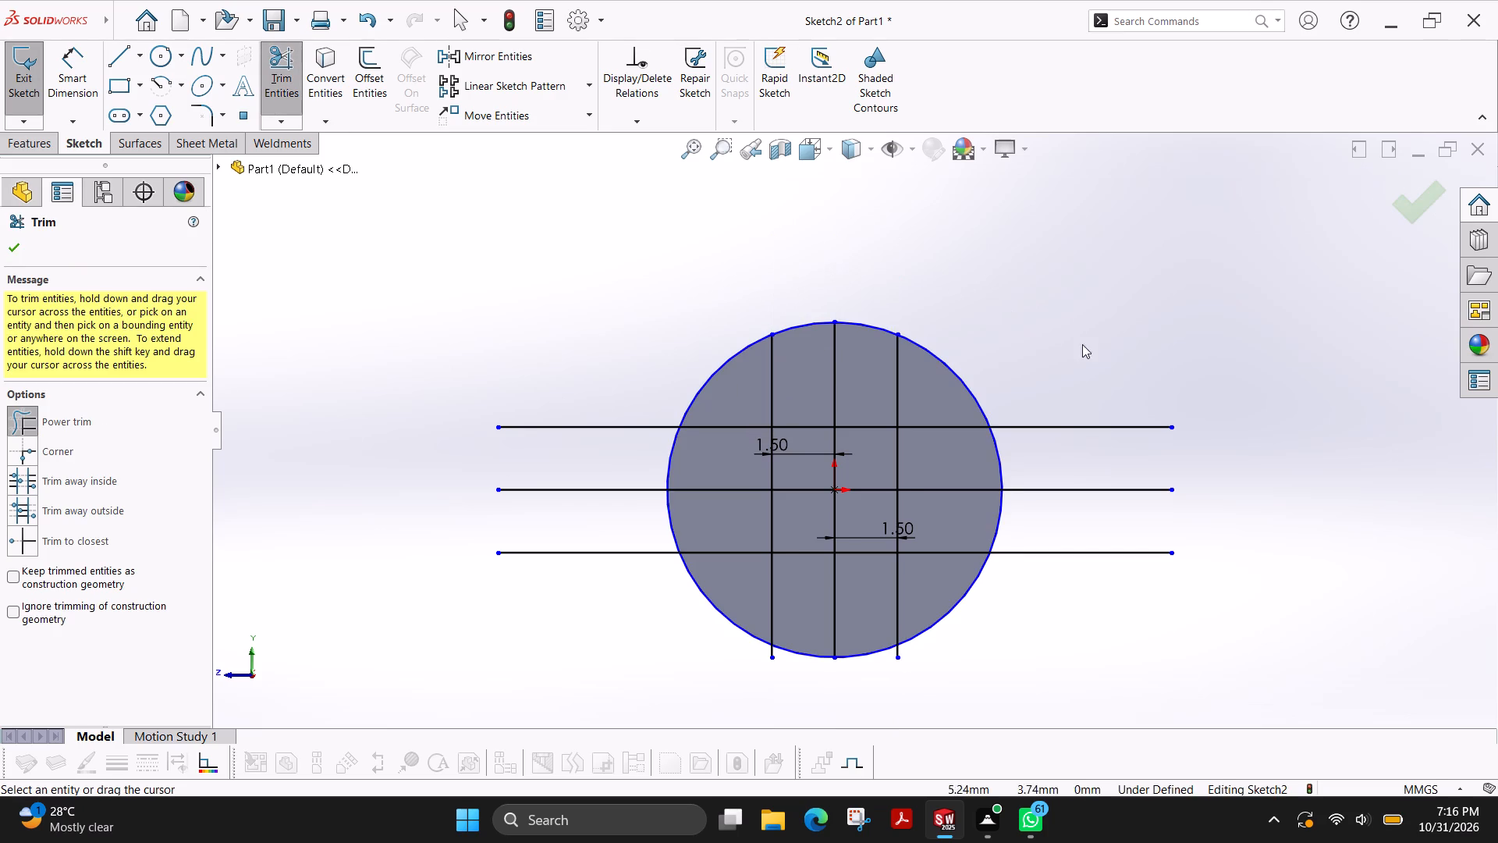
pyautogui.moveTo(1099, 354); pyautogui.dragTo(1117, 726)
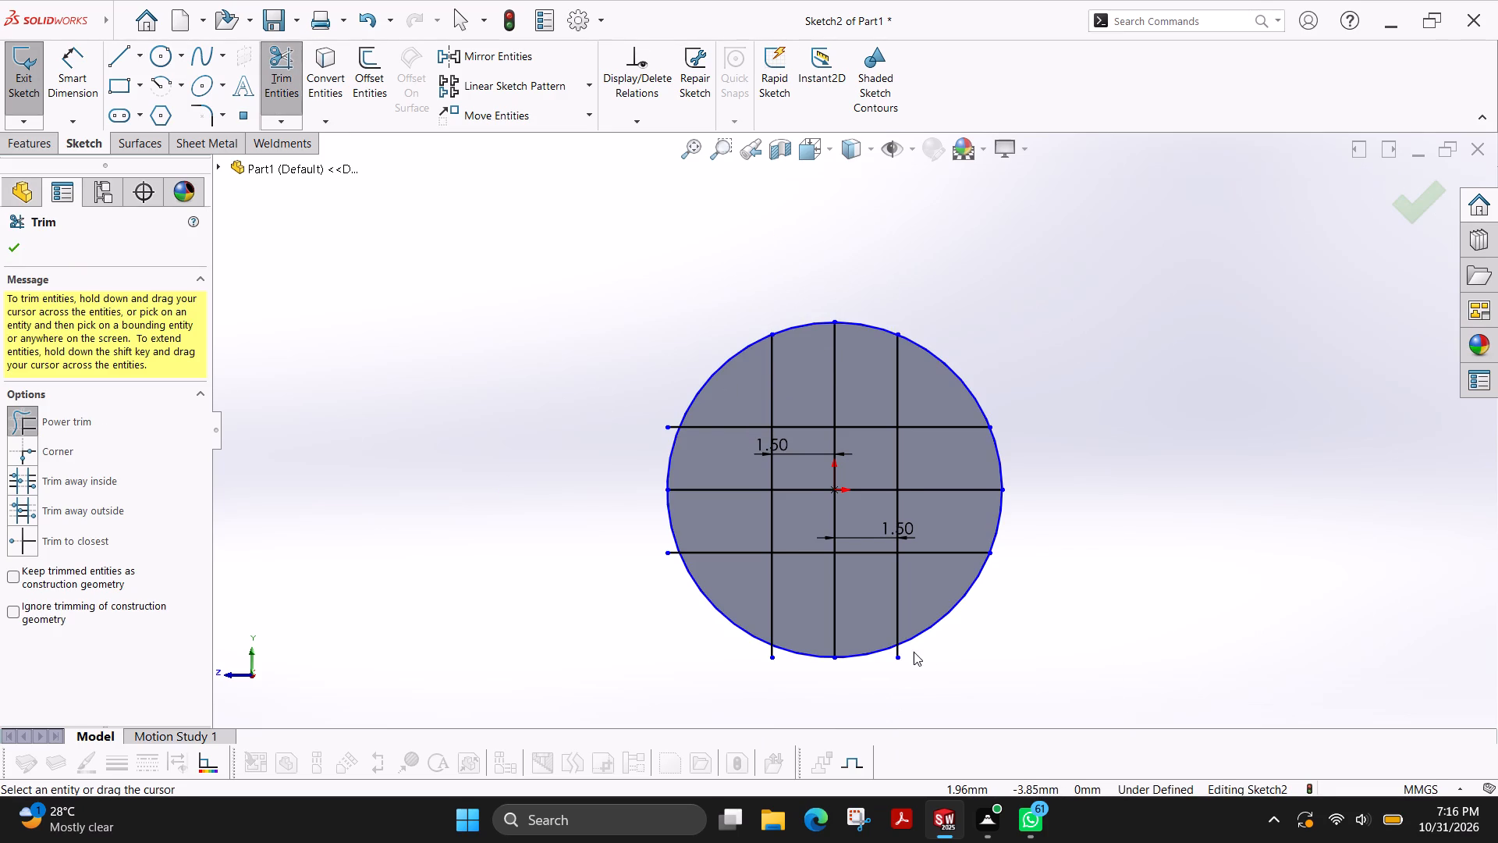
pyautogui.scroll(3, 914, 652)
pyautogui.scroll(-6, 914, 652)
pyautogui.moveTo(792, 251); pyautogui.dragTo(766, 261)
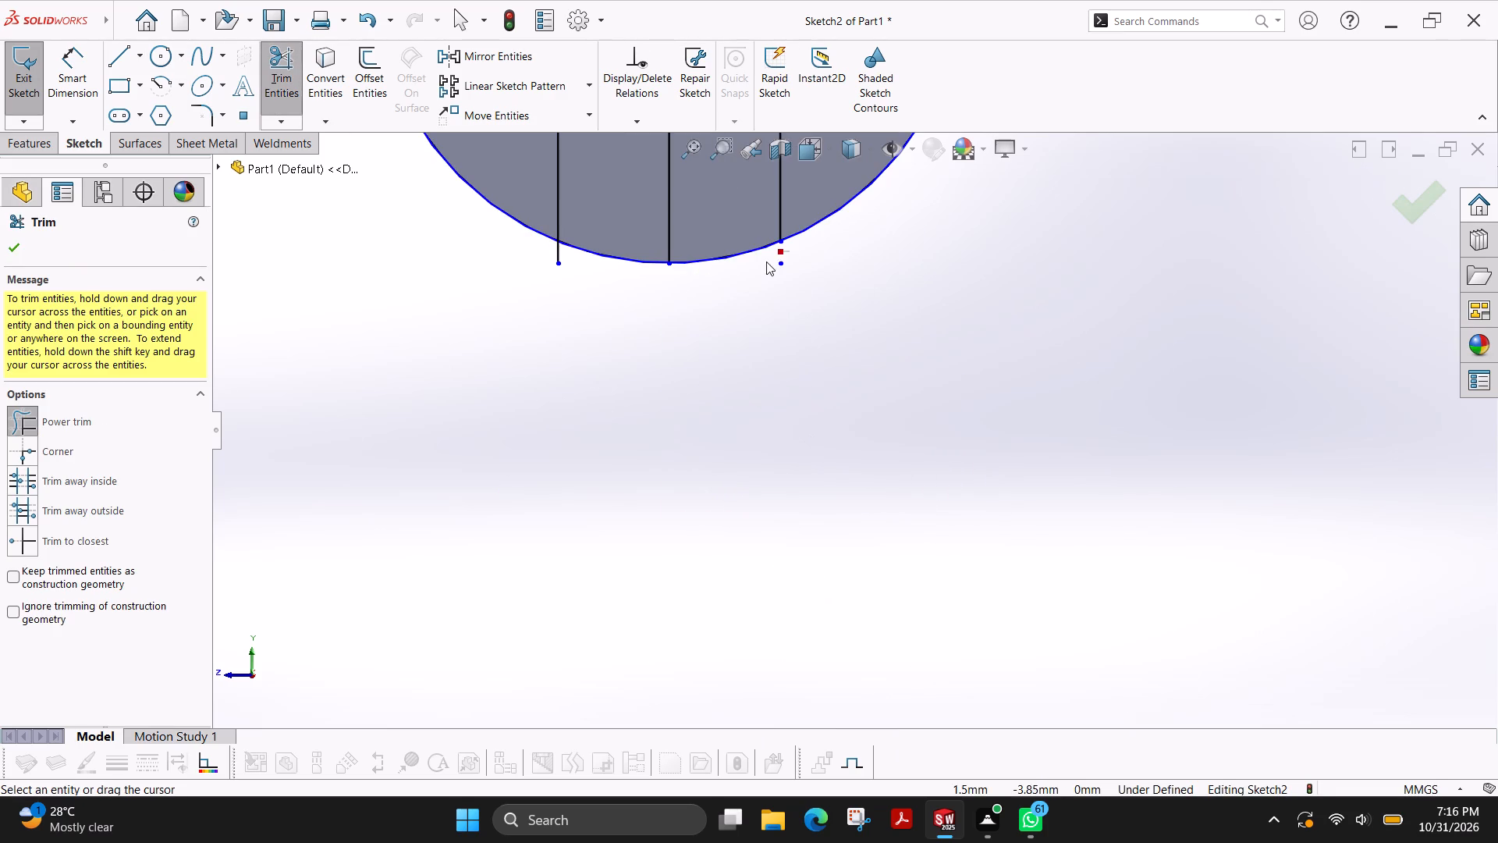
pyautogui.moveTo(766, 261); pyautogui.dragTo(765, 262)
pyautogui.moveTo(542, 251); pyautogui.dragTo(579, 262)
pyautogui.scroll(4, 579, 265)
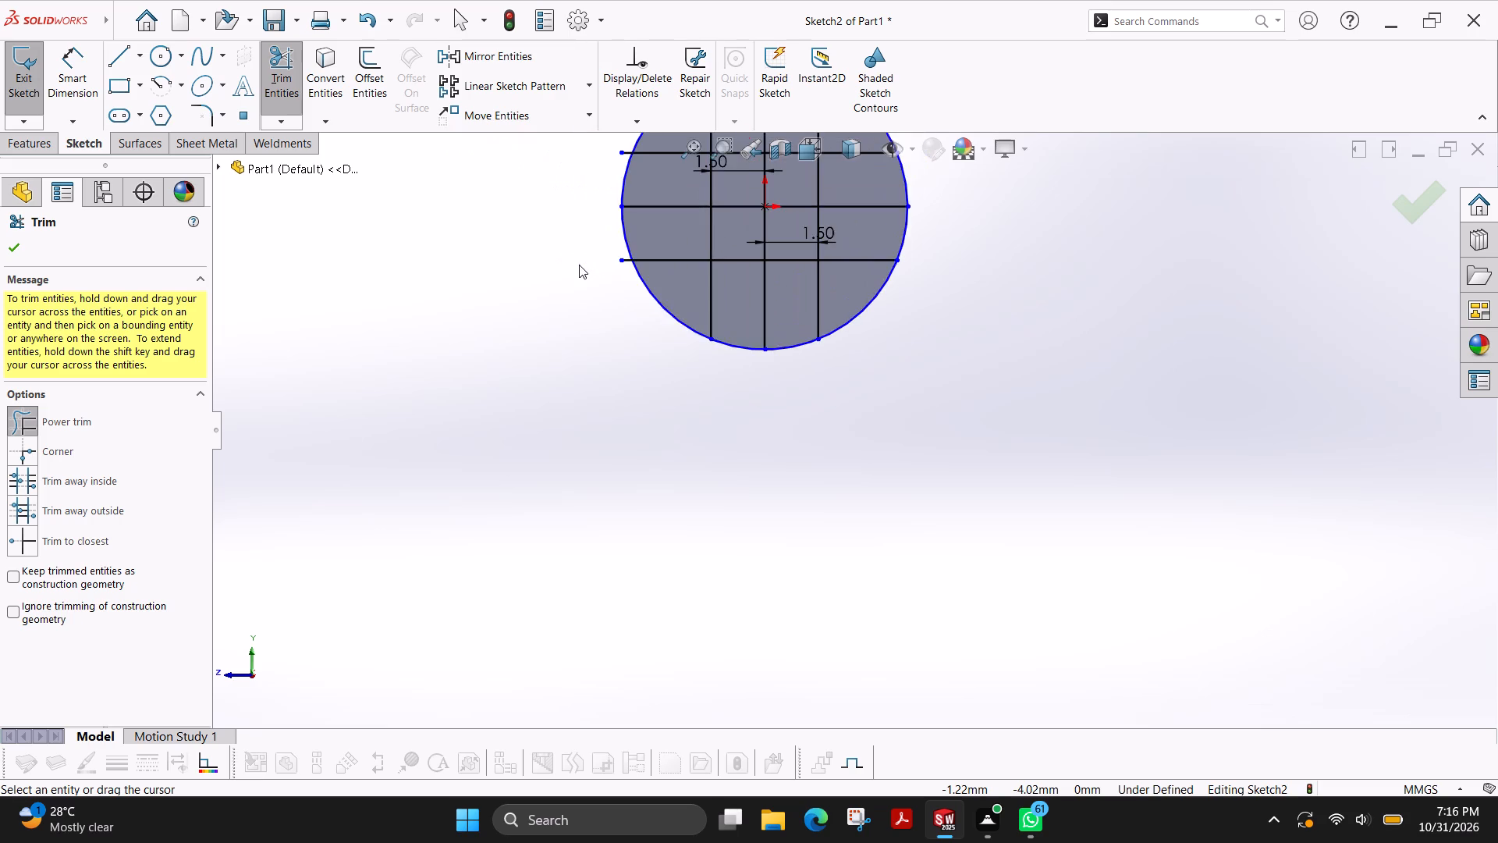
pyautogui.scroll(-2, 627, 219)
pyautogui.scroll(-4, 641, 293)
pyautogui.moveTo(710, 331); pyautogui.dragTo(719, 362)
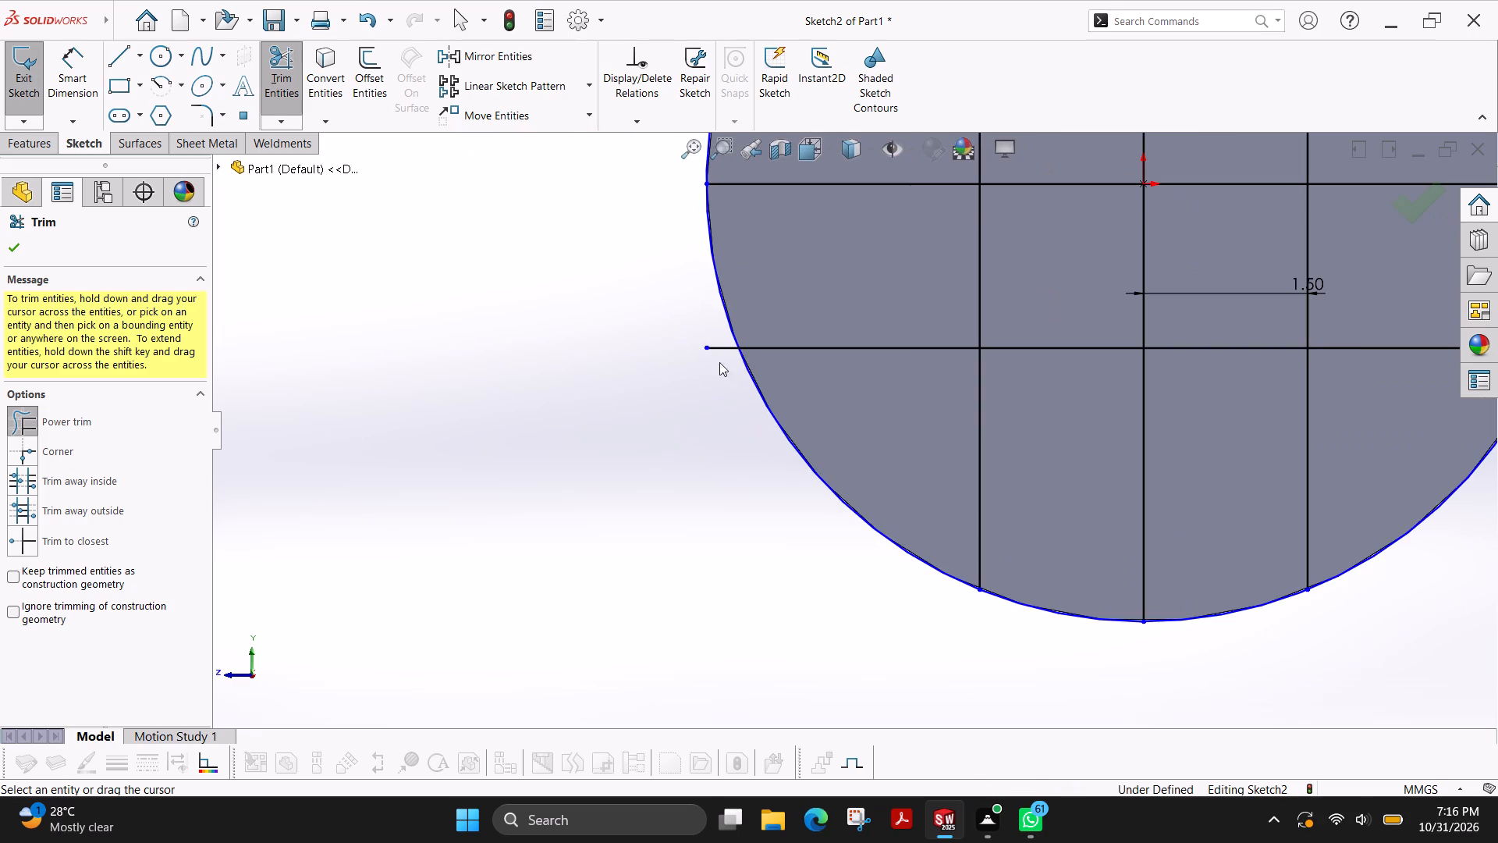
pyautogui.moveTo(719, 362); pyautogui.dragTo(725, 381)
pyautogui.scroll(2, 735, 297)
pyautogui.scroll(3, 741, 186)
pyautogui.scroll(-4, 772, 199)
pyautogui.scroll(-1, 868, 358)
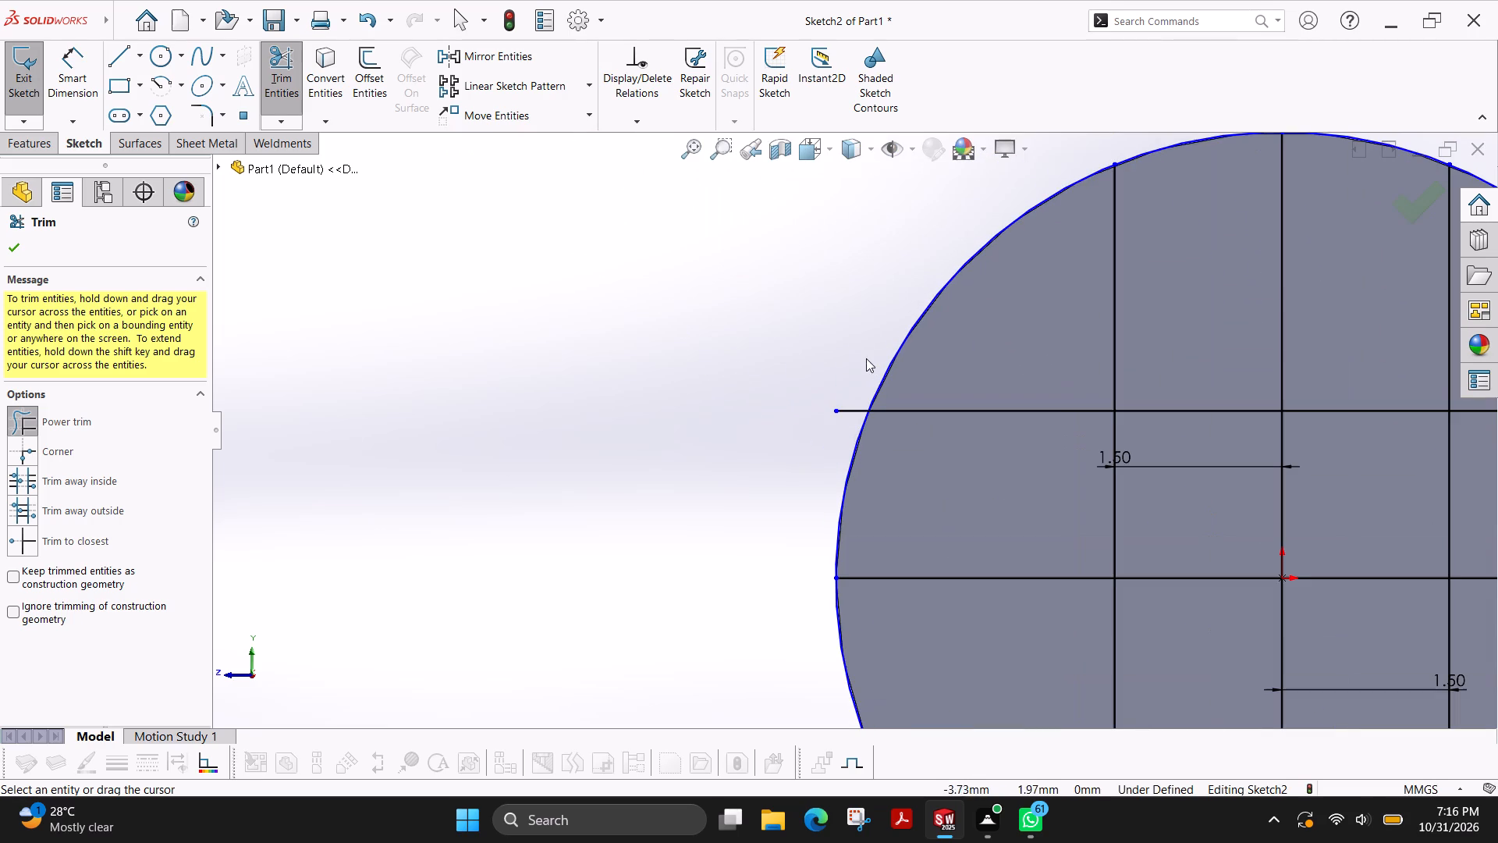
pyautogui.moveTo(867, 386); pyautogui.dragTo(830, 443)
# Trim the centre lines and the inner segments of the offset lines, leaving an L-shaped corner in each quadrant.
pyautogui.scroll(4, 886, 417)
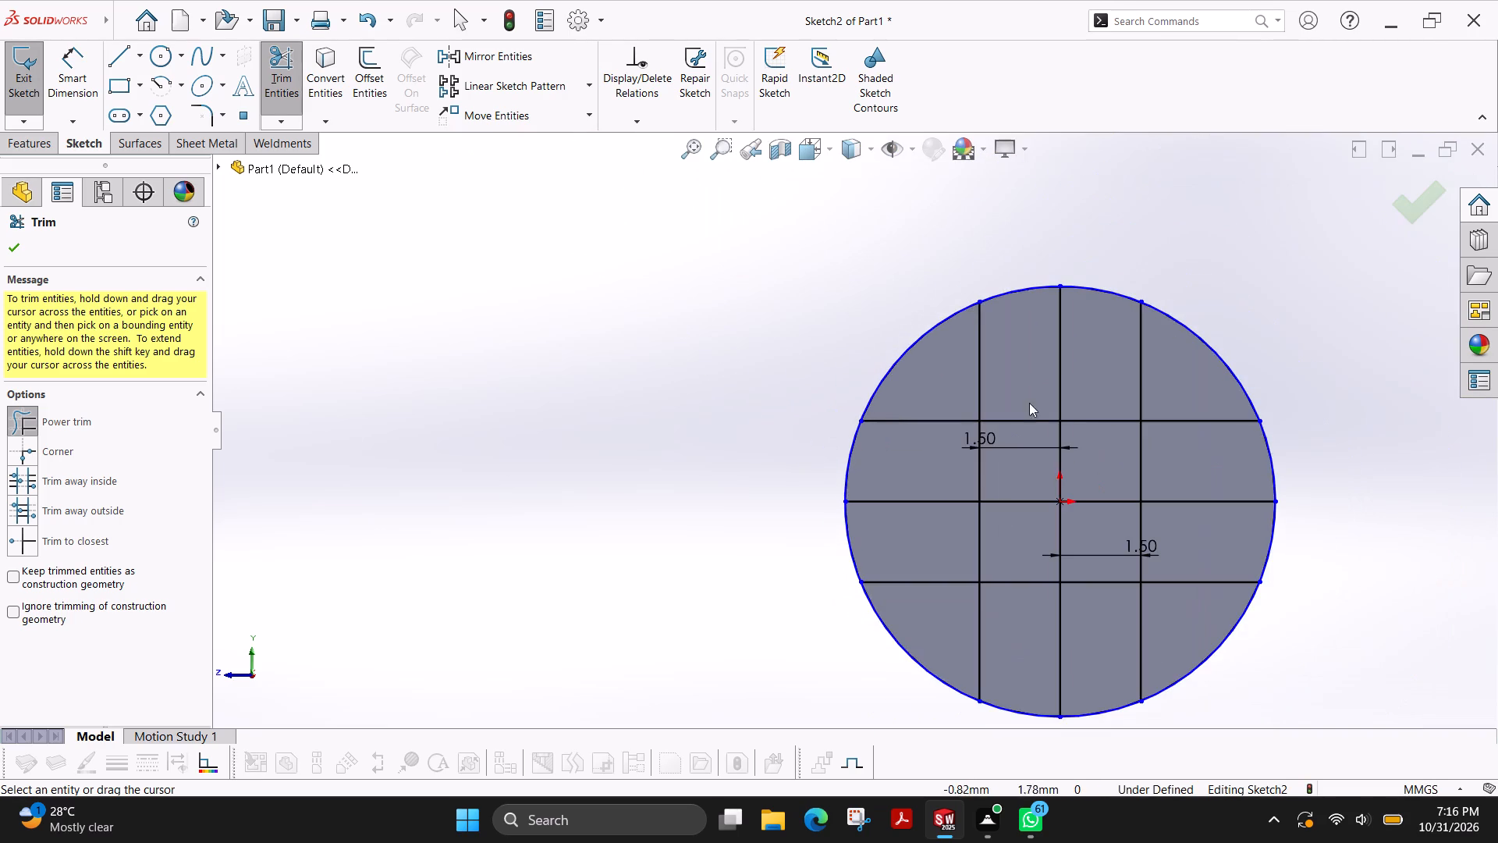
pyautogui.scroll(2, 1058, 393)
pyautogui.scroll(-1, 1030, 396)
pyautogui.moveTo(944, 382); pyautogui.dragTo(999, 379)
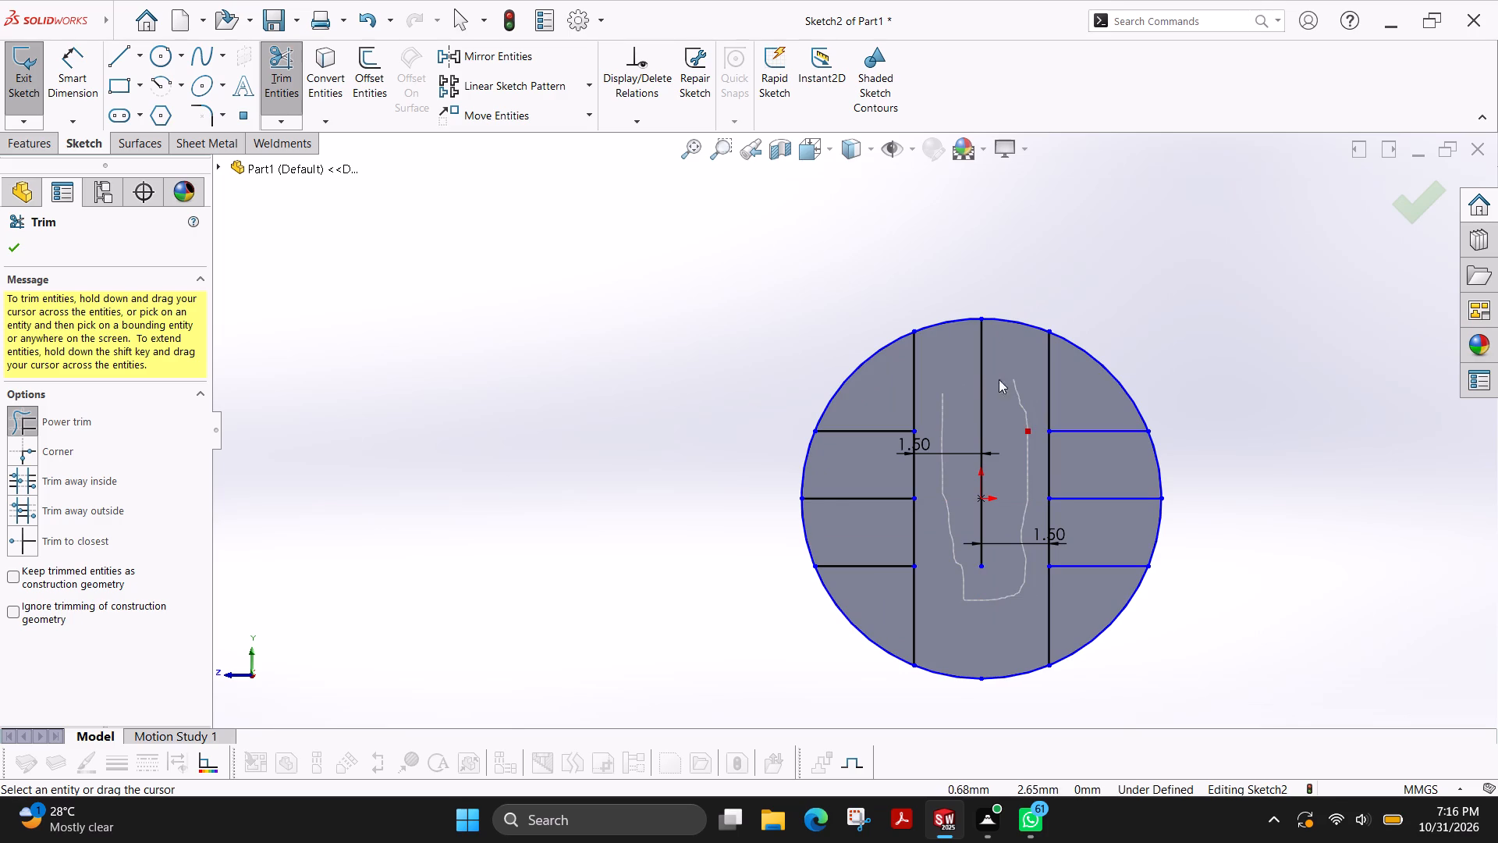
pyautogui.moveTo(999, 379); pyautogui.dragTo(990, 481)
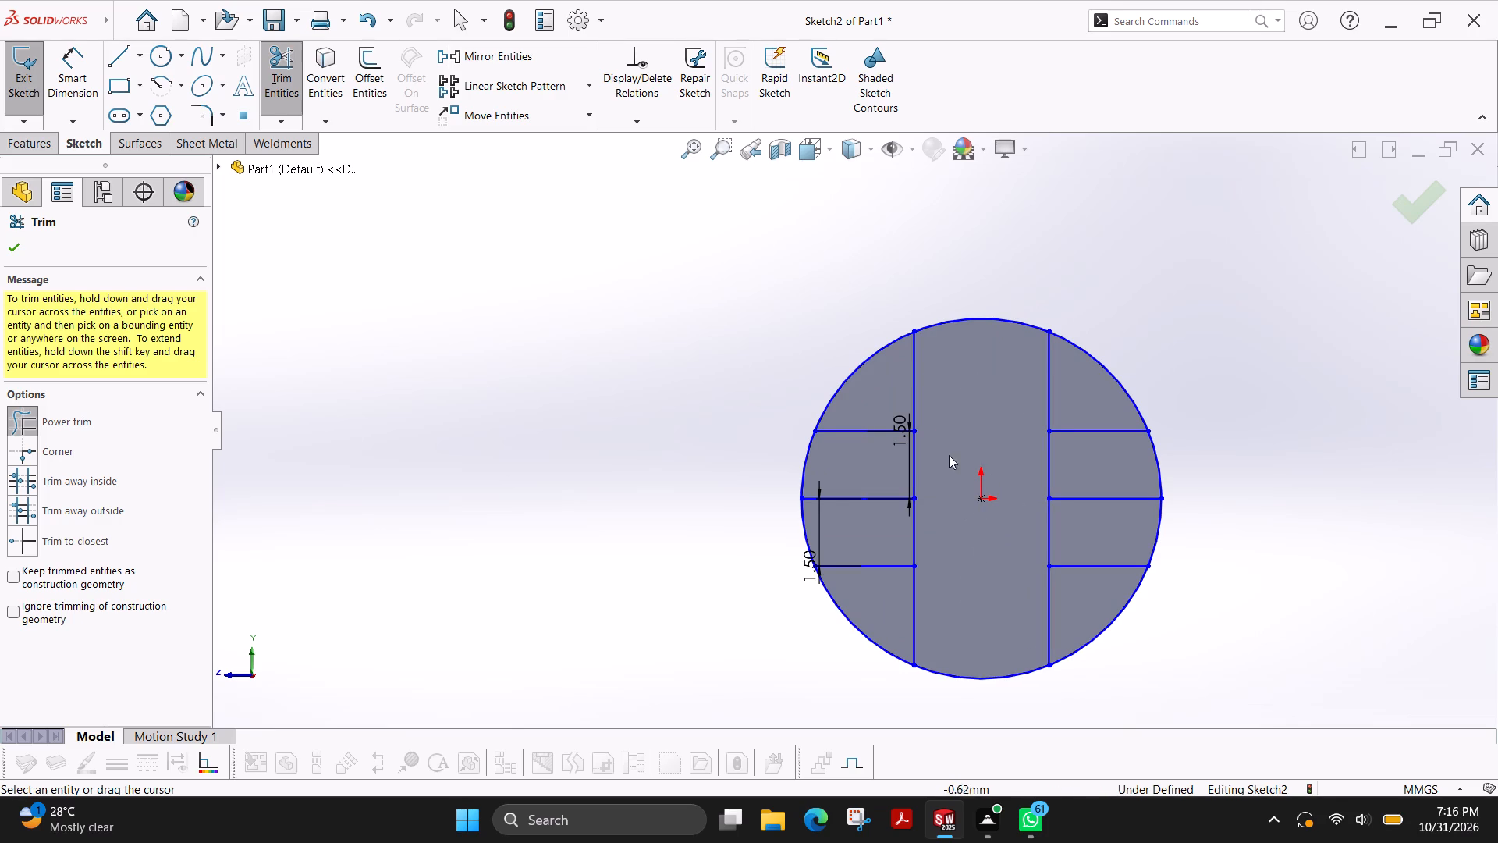
pyautogui.moveTo(933, 460); pyautogui.dragTo(871, 486)
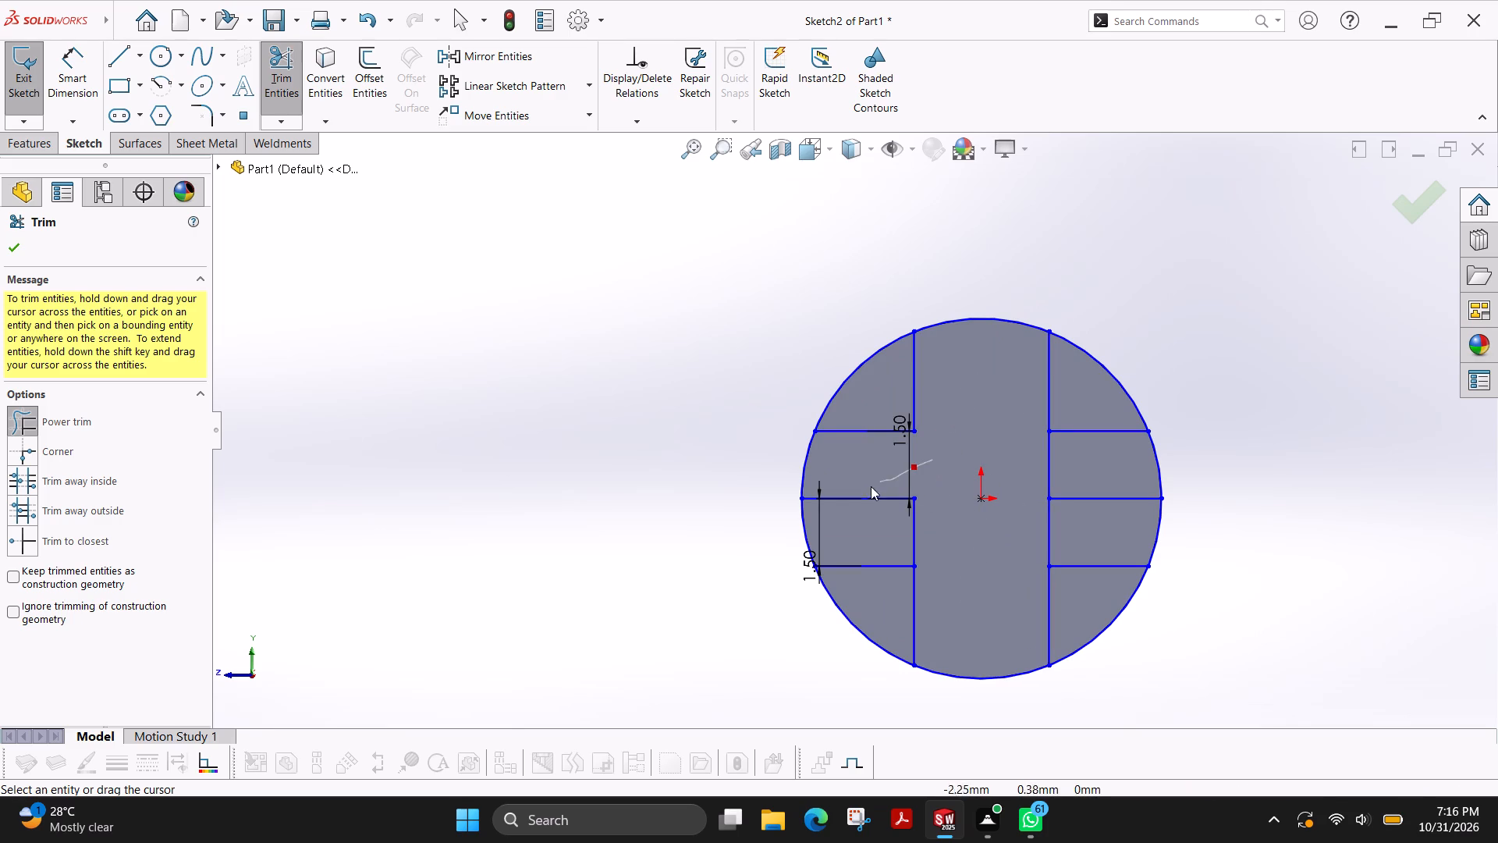
pyautogui.moveTo(871, 486); pyautogui.dragTo(953, 539)
pyautogui.moveTo(1015, 488); pyautogui.dragTo(1097, 529)
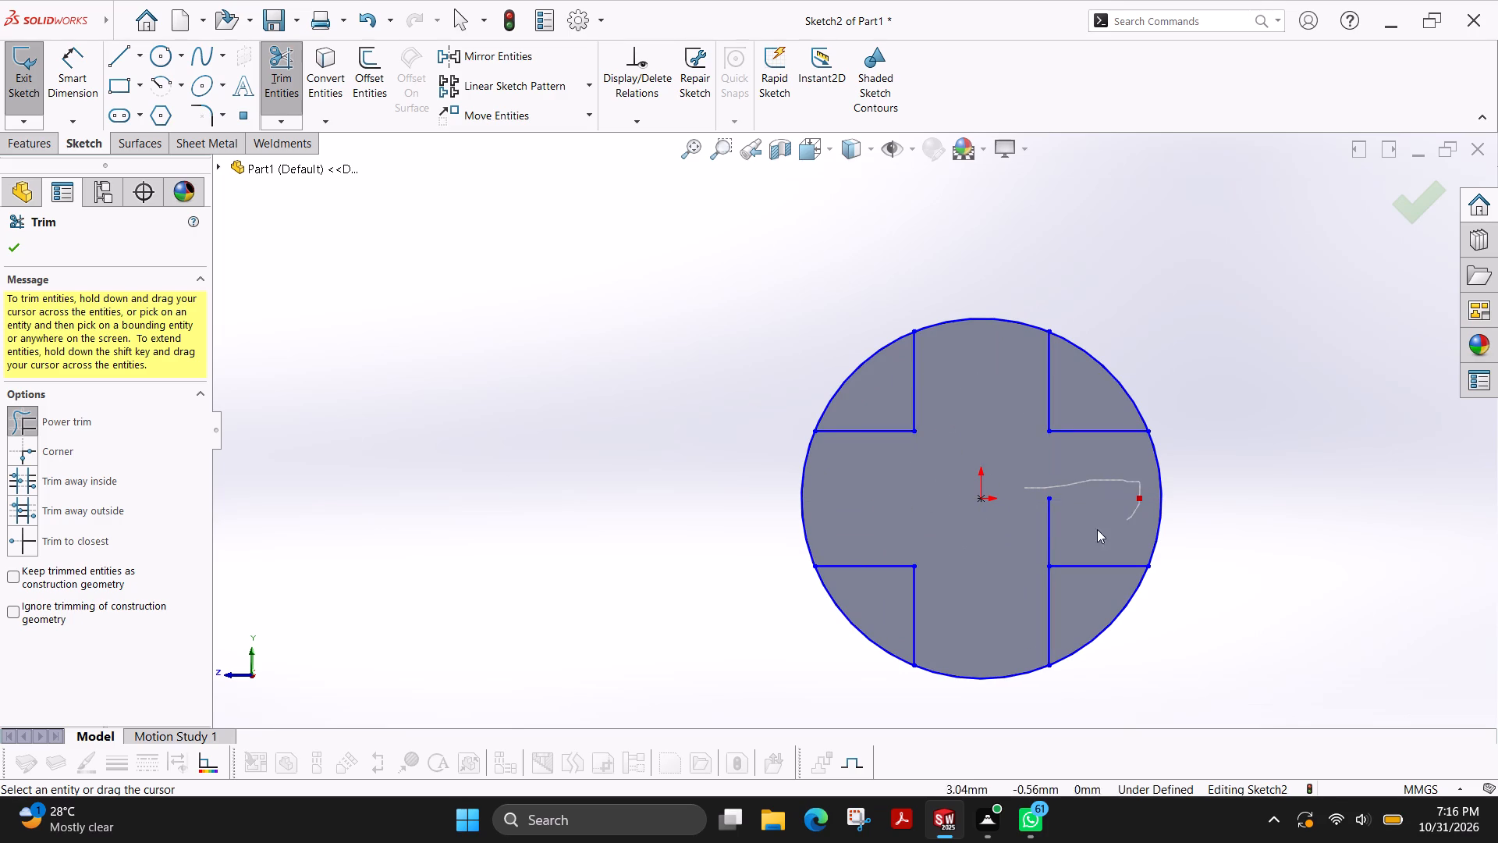
pyautogui.moveTo(1097, 529); pyautogui.dragTo(1007, 535)
# Trim the four circle arcs across the arms of the cross, leaving four closed corner profiles.
pyautogui.moveTo(1115, 476); pyautogui.dragTo(1200, 484)
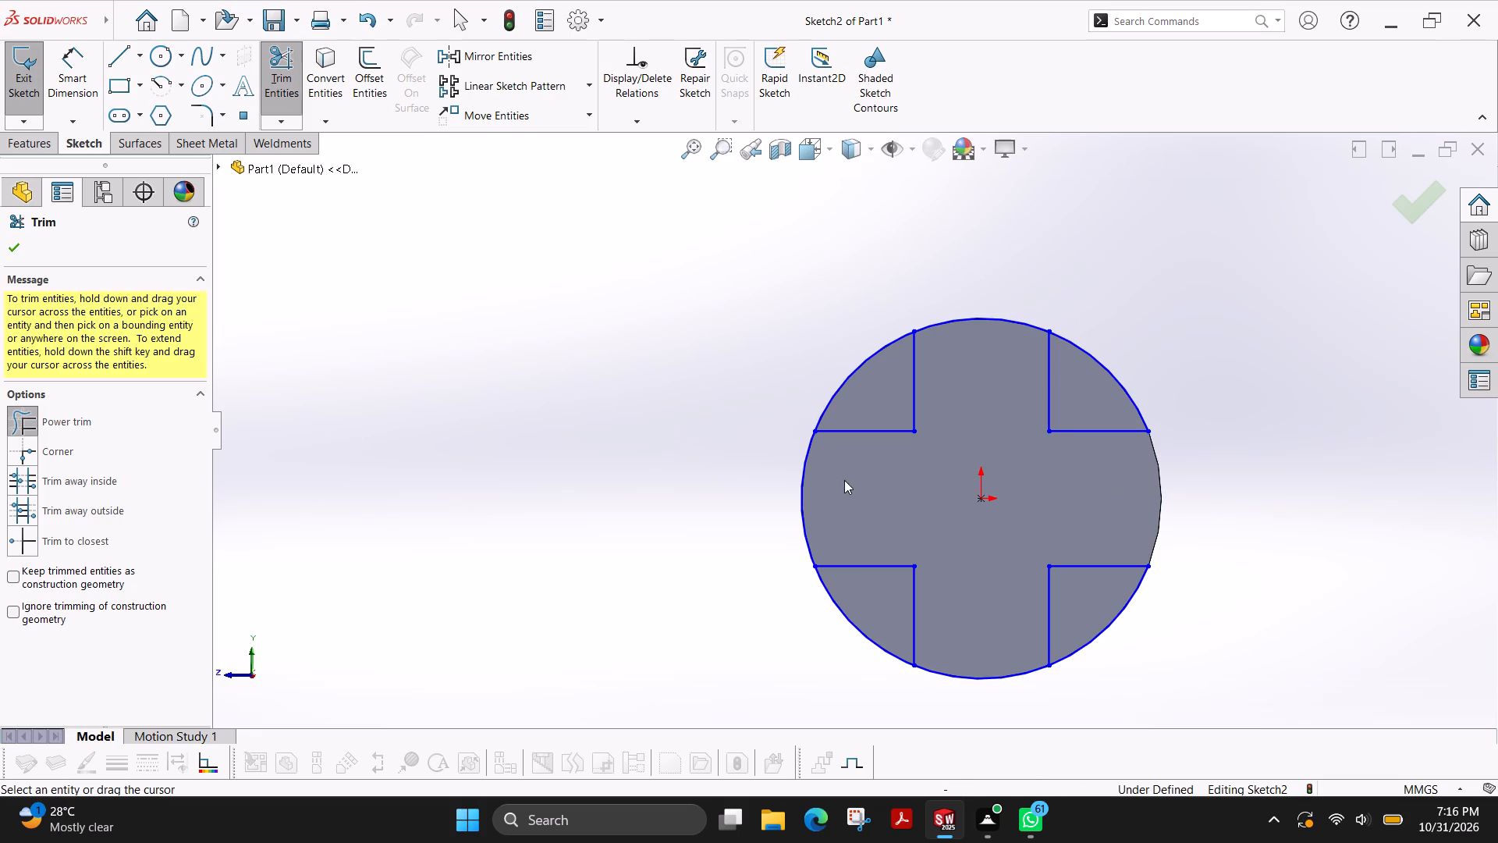
pyautogui.moveTo(844, 480); pyautogui.dragTo(751, 486)
pyautogui.moveTo(968, 375); pyautogui.dragTo(954, 239)
pyautogui.moveTo(980, 649); pyautogui.dragTo(974, 702)
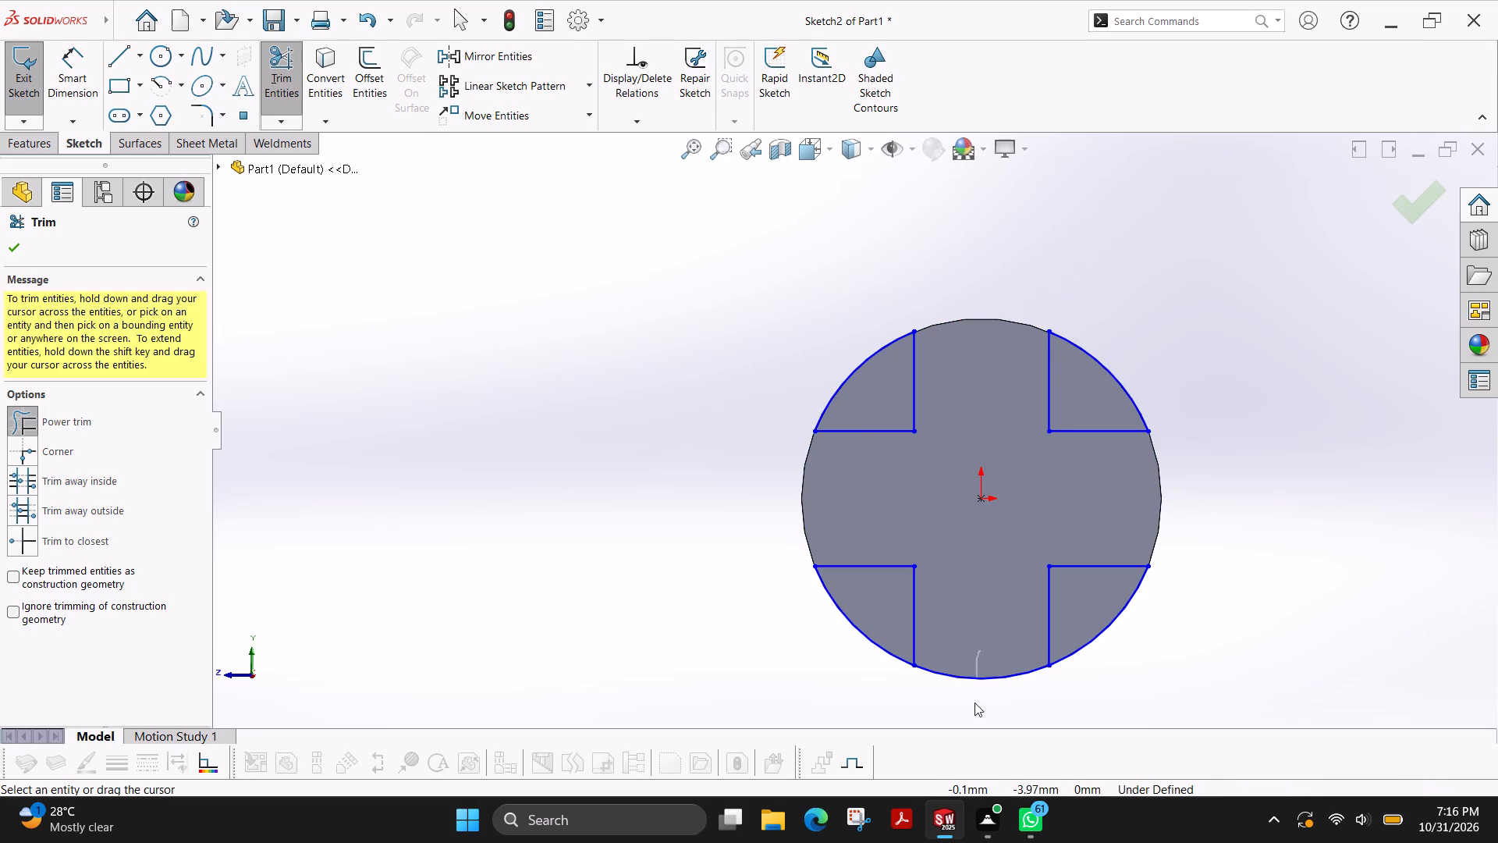
pyautogui.moveTo(974, 702); pyautogui.dragTo(970, 711)
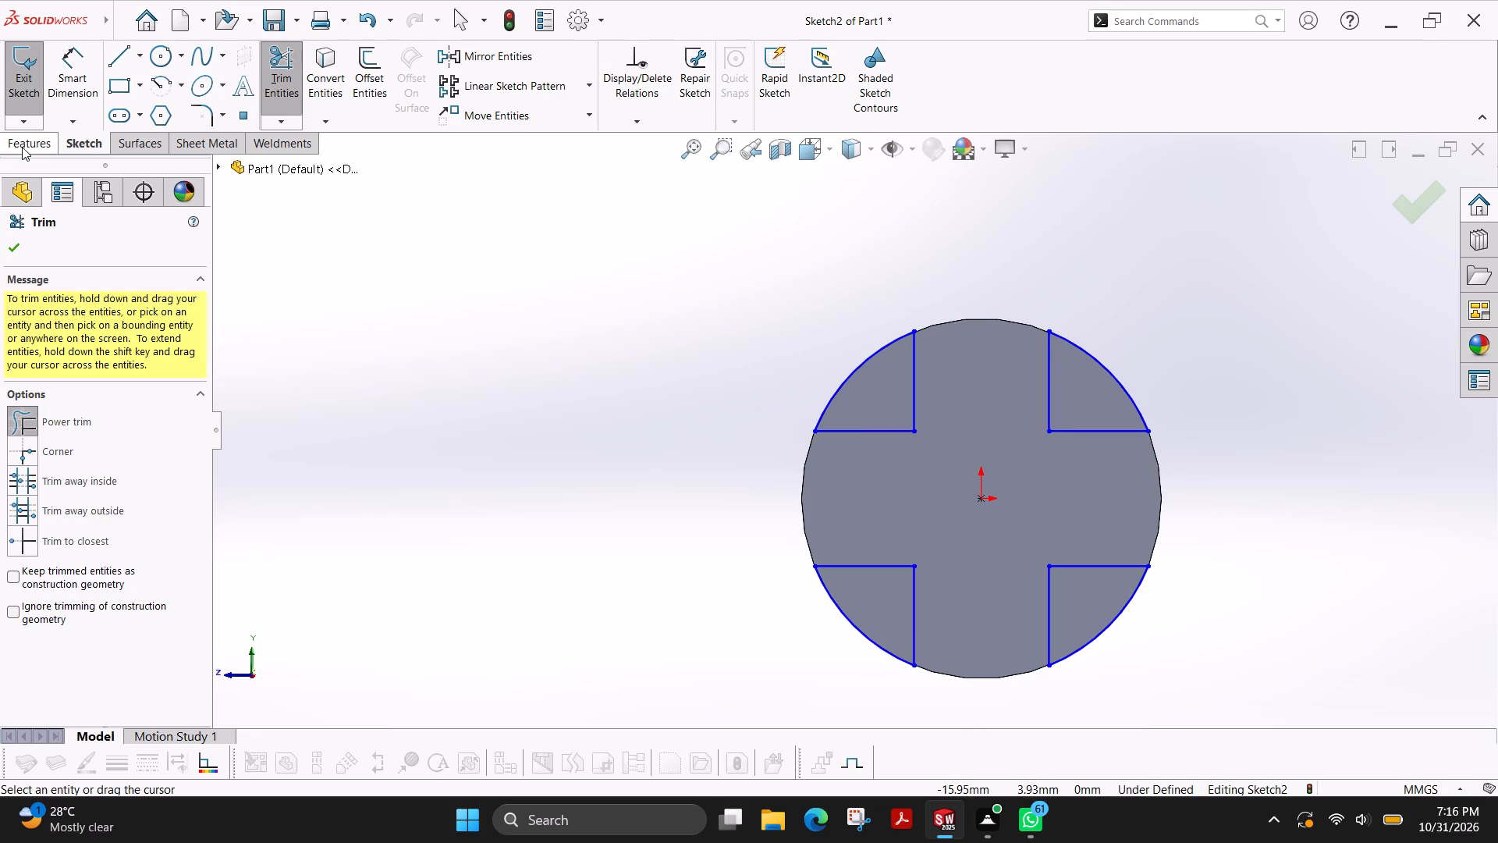
# Extrude-cut the four corner profiles blind to a depth of 67 mm along the rod.
pyautogui.click(22, 147)
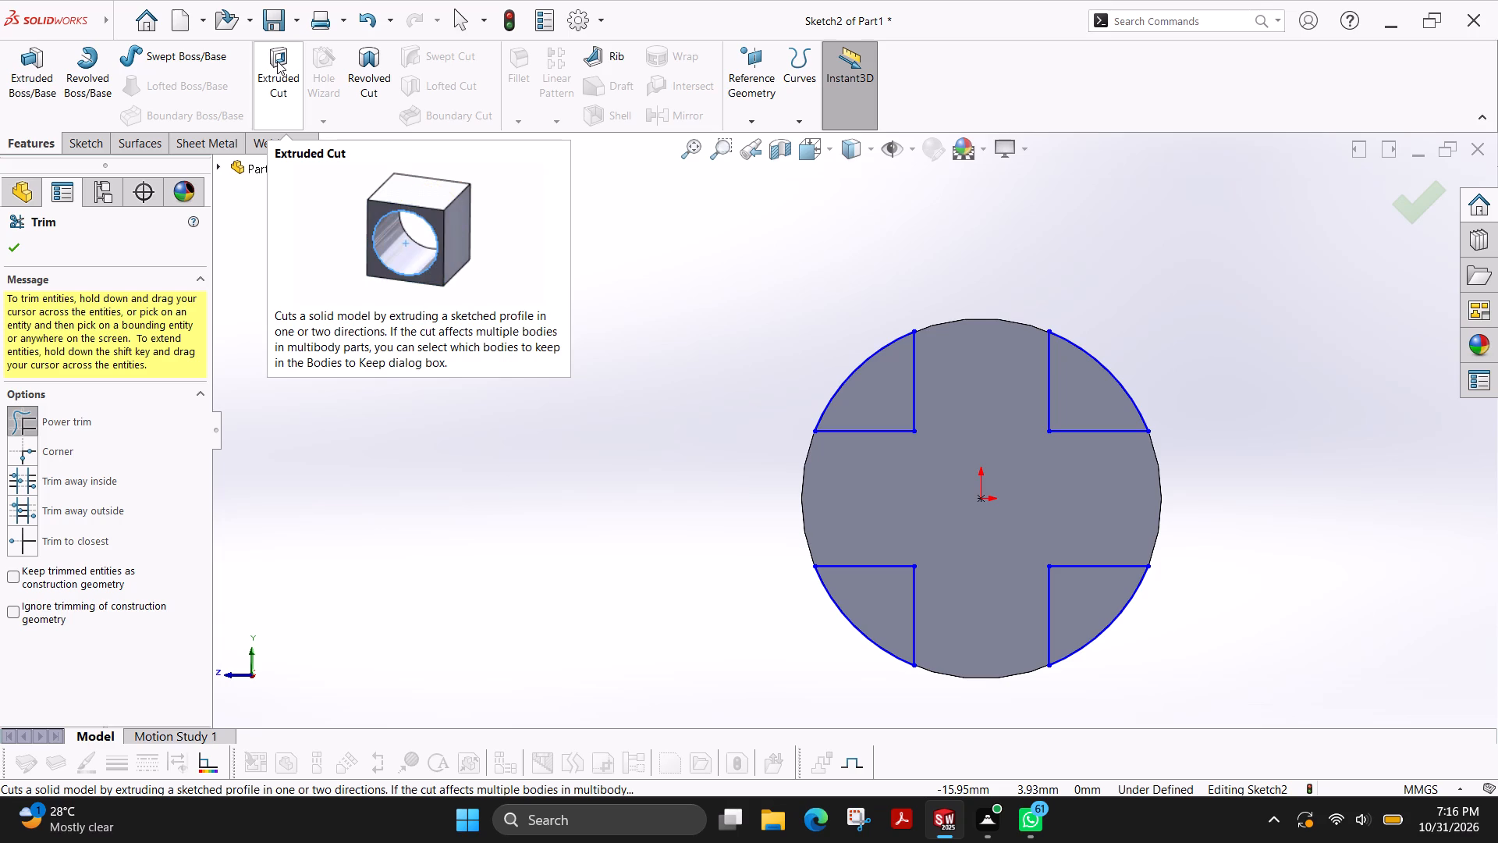
pyautogui.click(277, 61)
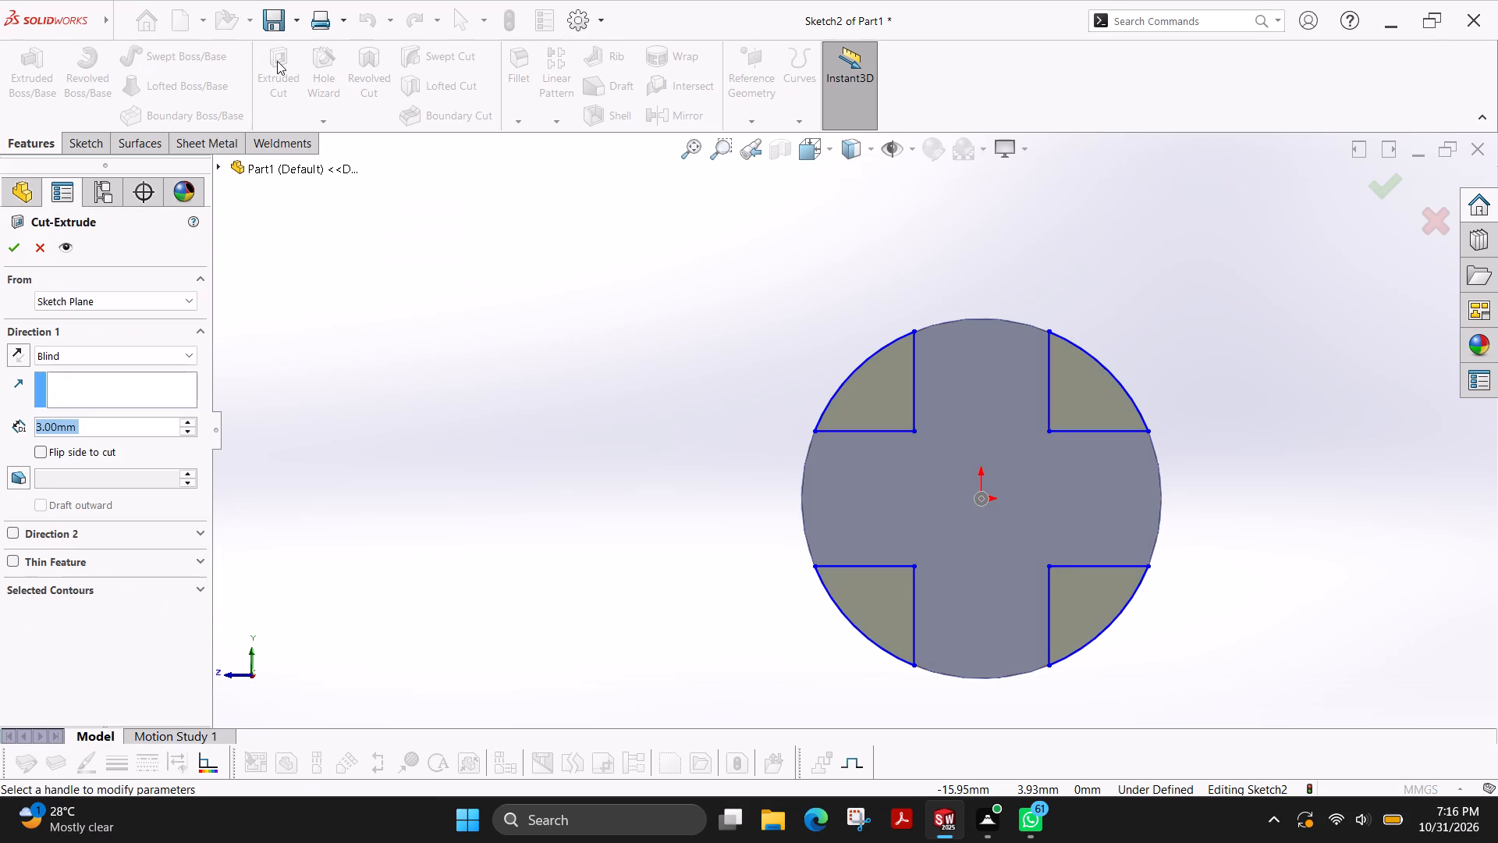
pyautogui.doubleClick(100, 434)
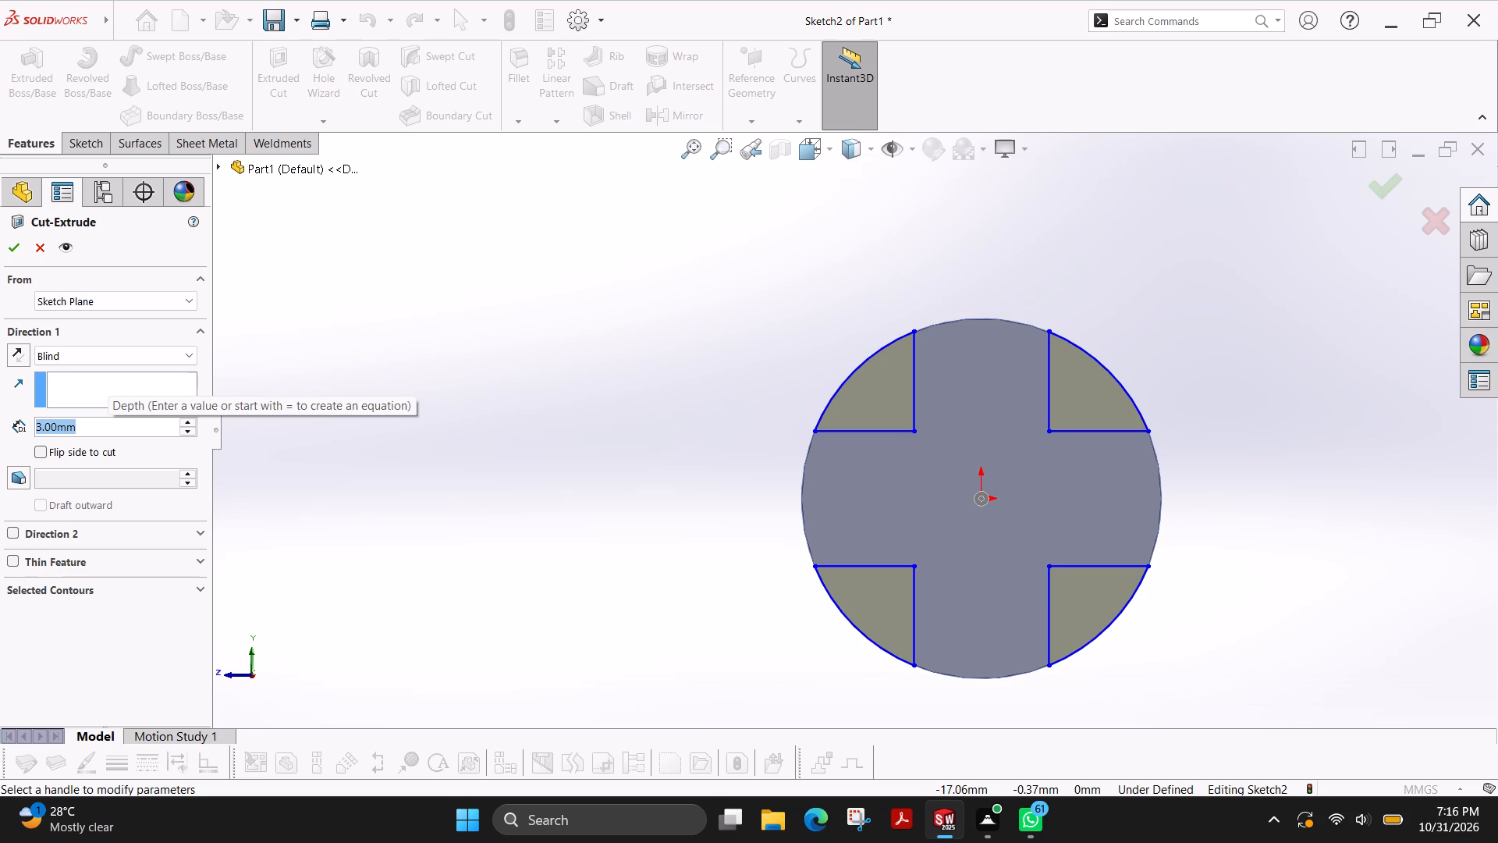
pyautogui.press('8')
pyautogui.write('0-1')
pyautogui.press('3')
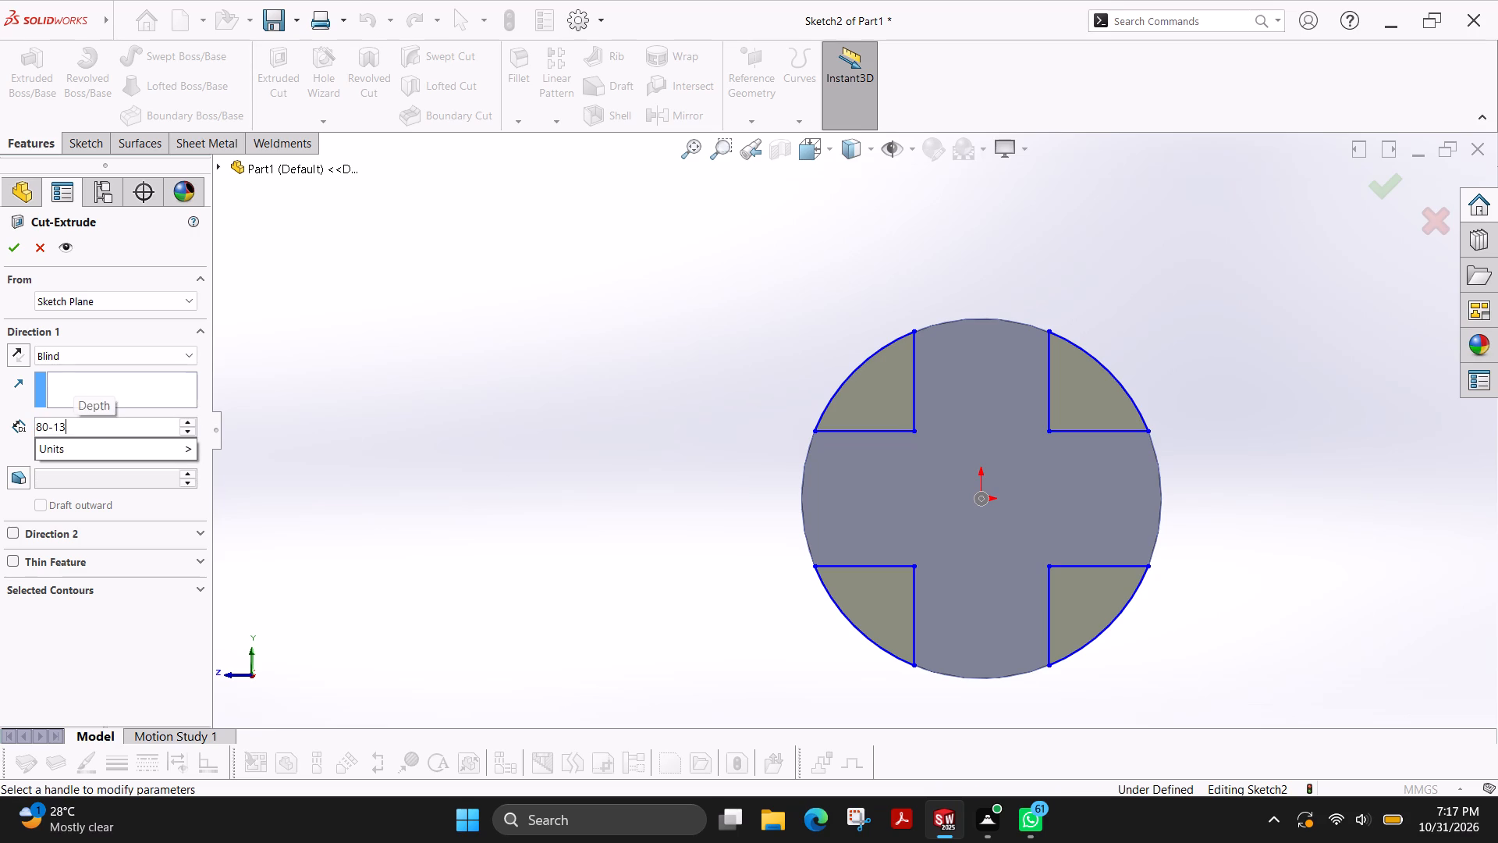
pyautogui.press('Return')
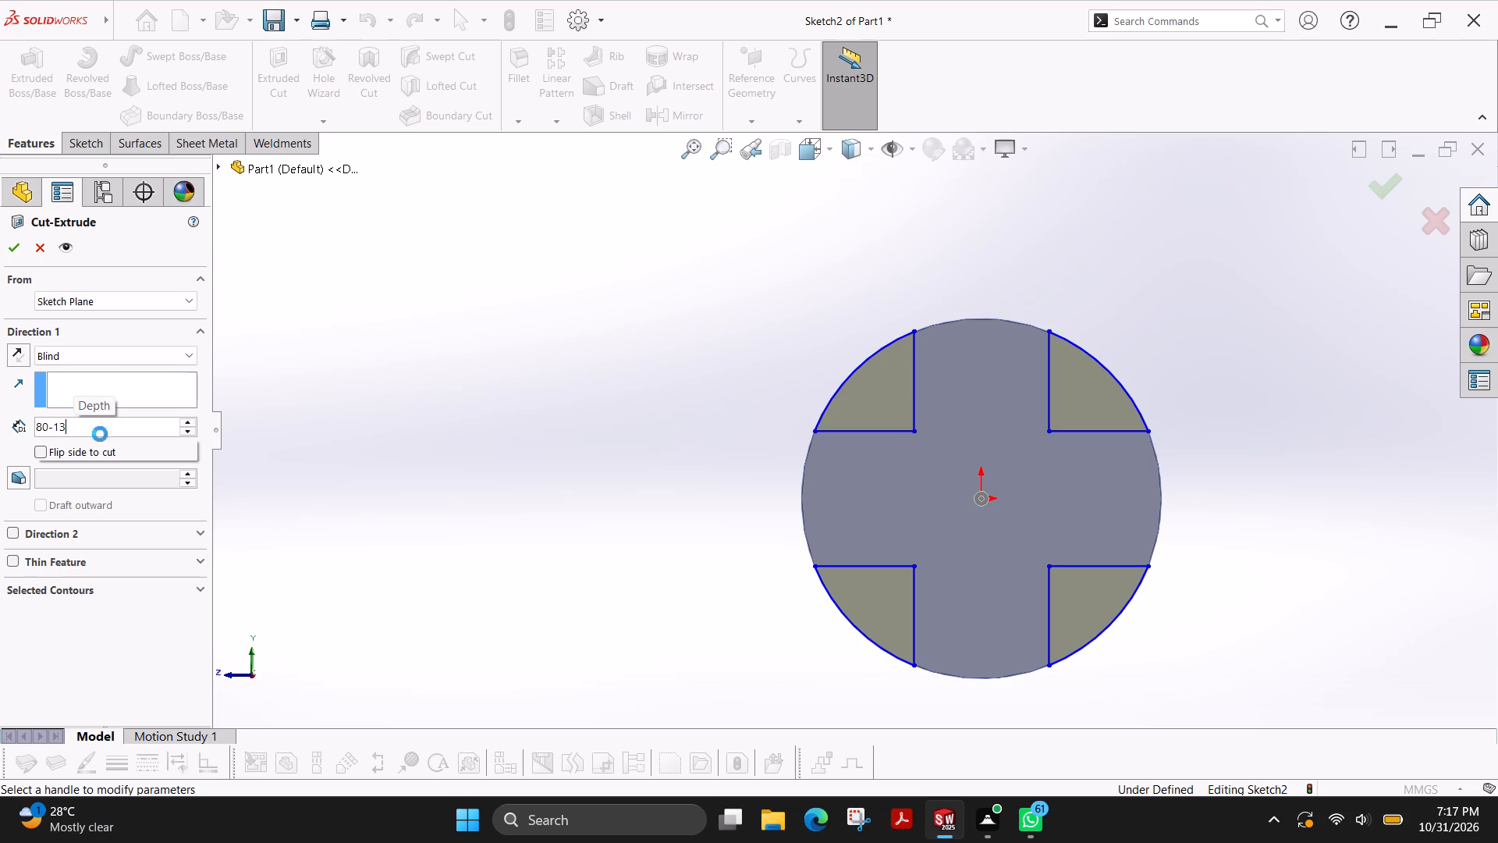
pyautogui.click(23, 254)
# Start a sketch on the rod's cross-shaped end face and draw a circle about 11.3 mm in diameter centred on the origin.
pyautogui.moveTo(485, 413); pyautogui.dragTo(585, 425, button='middle')
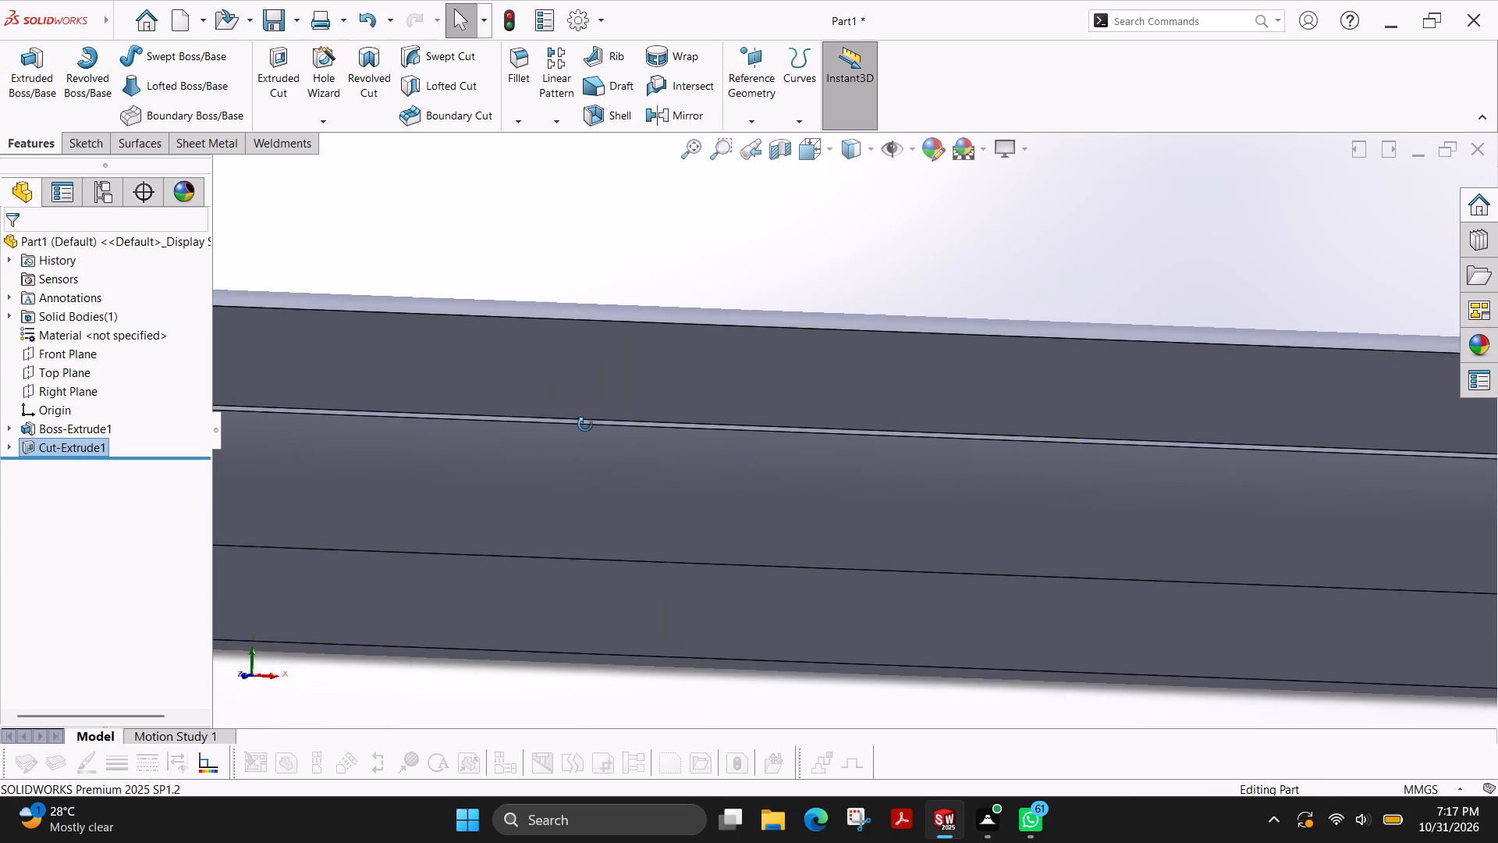
pyautogui.moveTo(585, 425); pyautogui.dragTo(583, 424, button='middle')
pyautogui.scroll(7, 583, 424)
pyautogui.moveTo(874, 559); pyautogui.dragTo(850, 560, button='middle')
pyautogui.press('Escape')
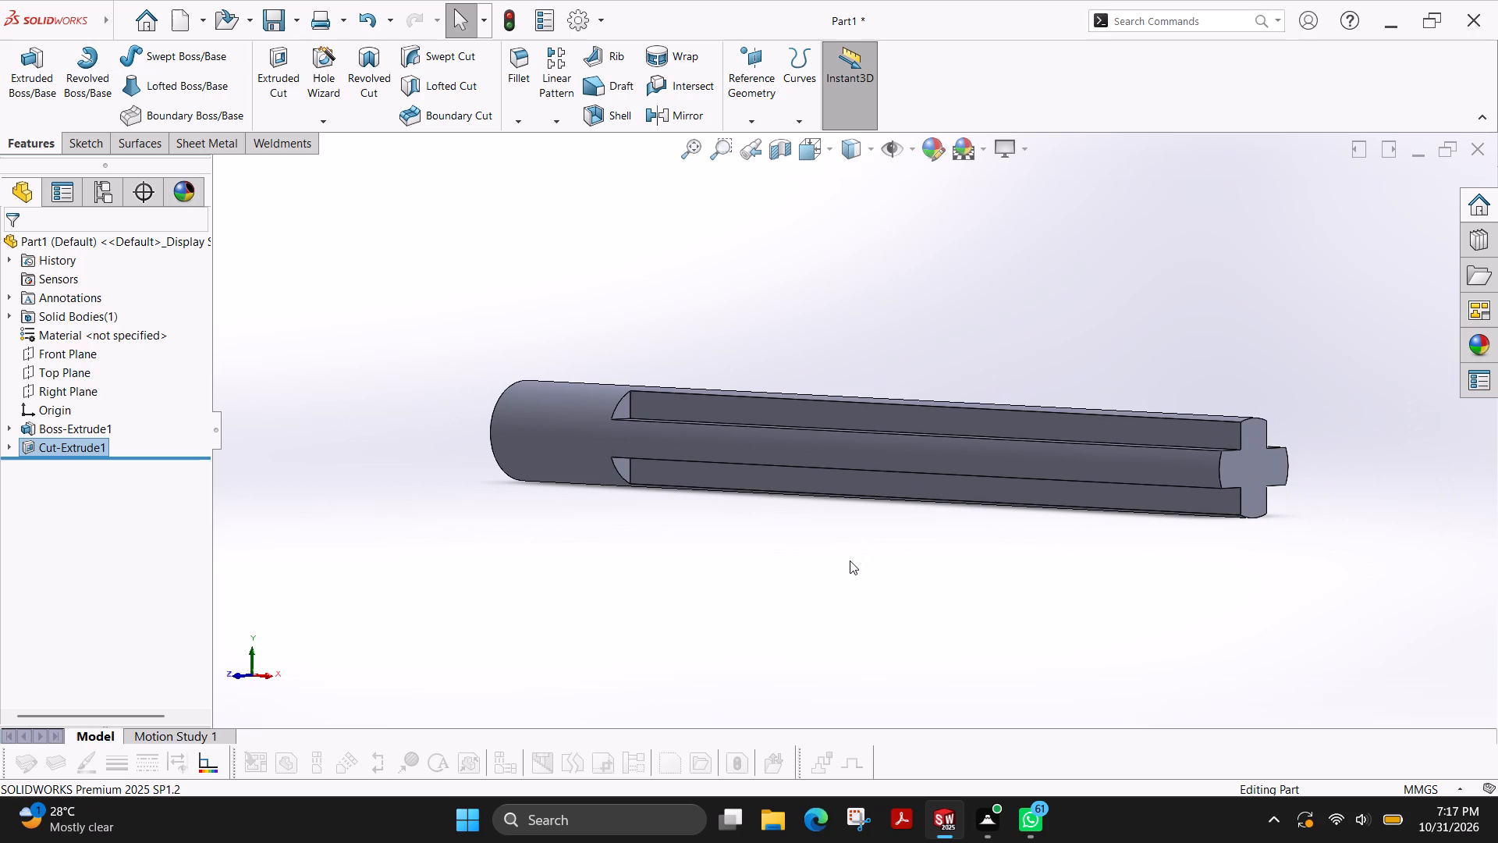
pyautogui.click(1256, 471)
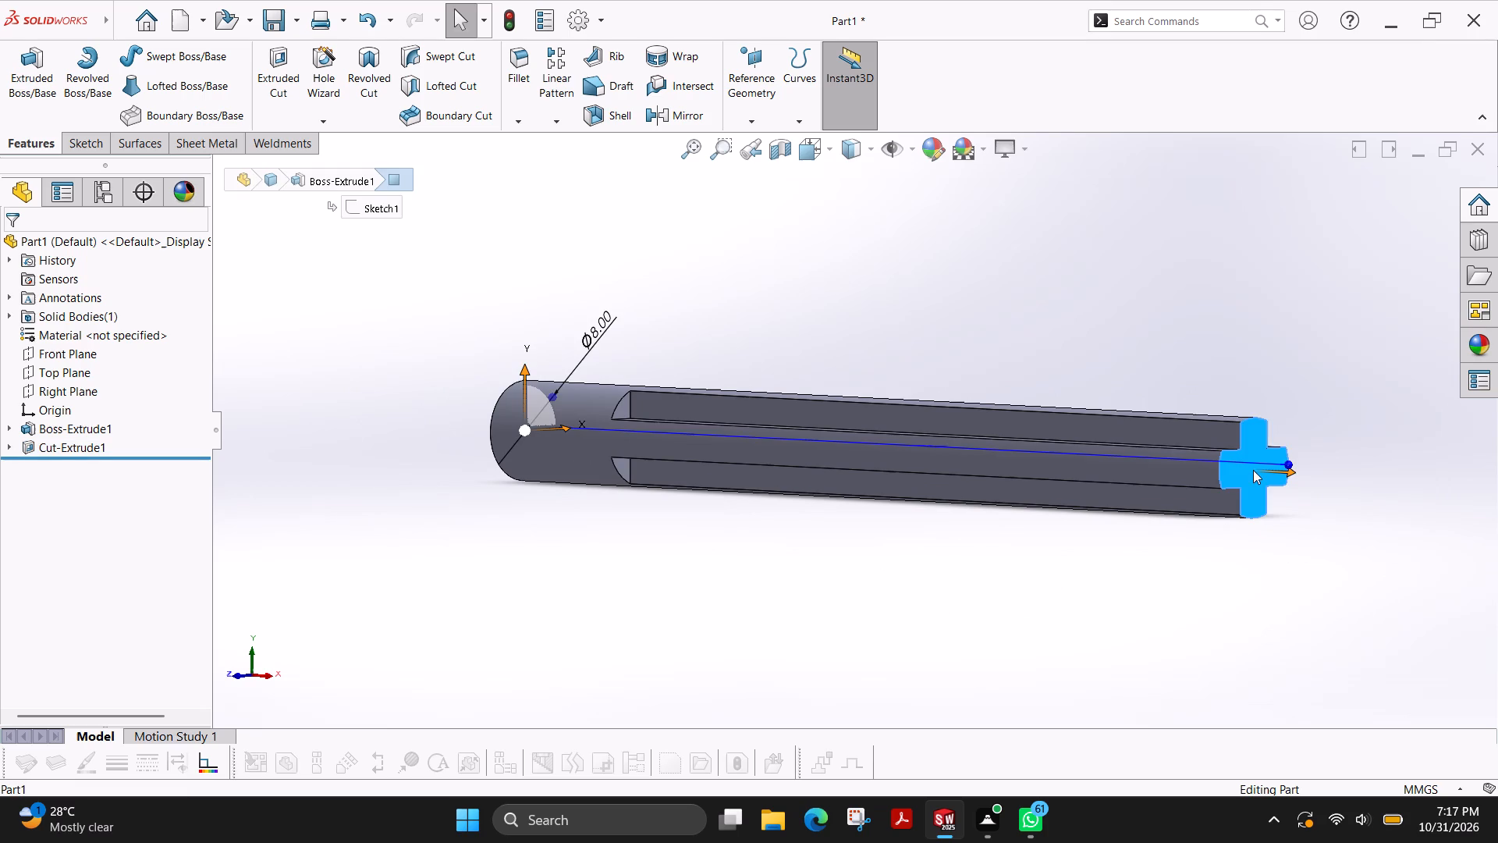
pyautogui.click(80, 151)
pyautogui.click(35, 73)
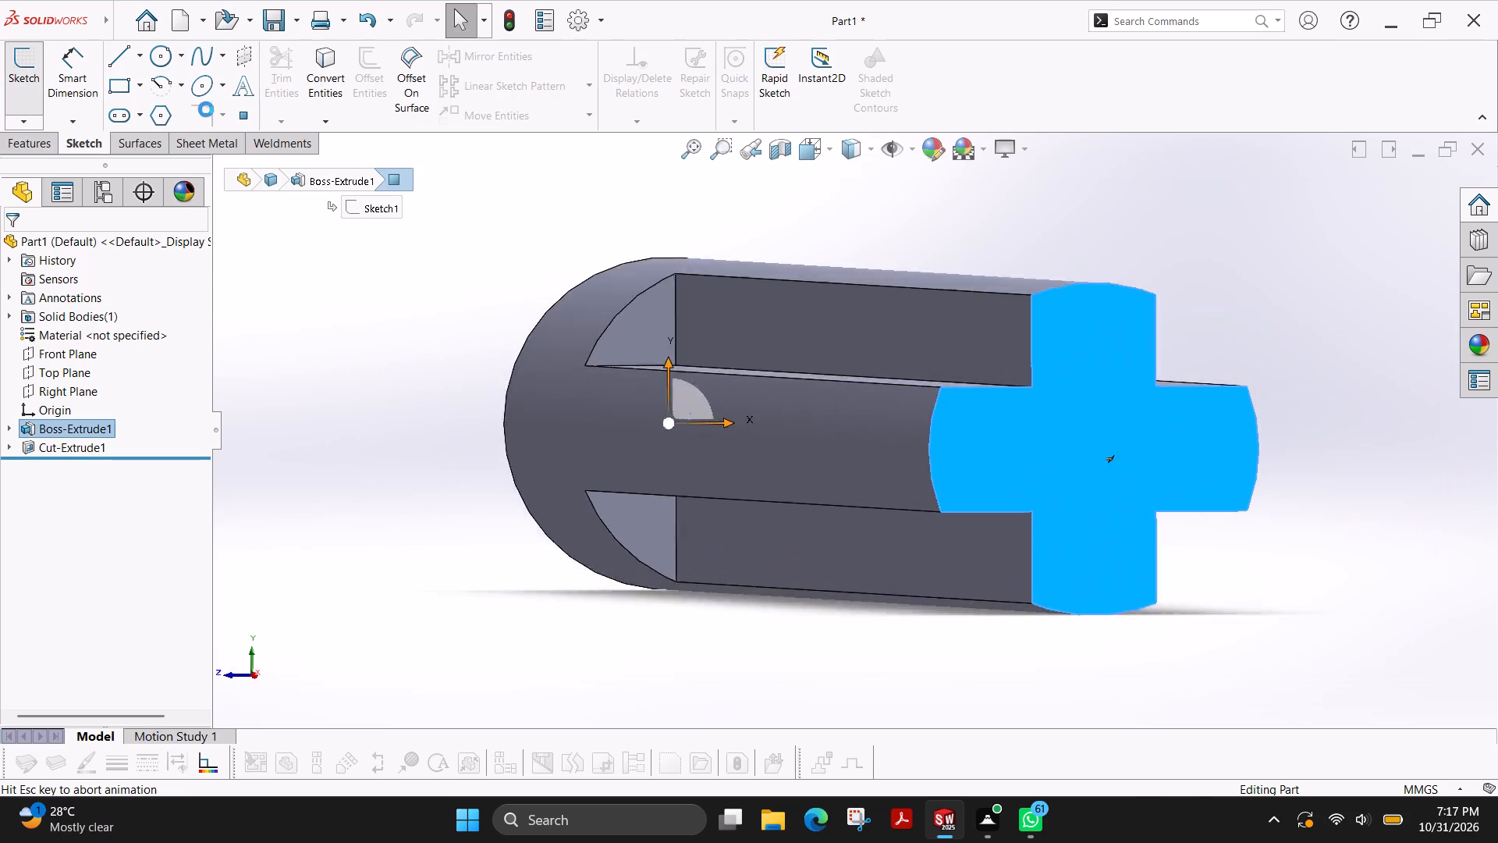
pyautogui.click(162, 60)
pyautogui.click(852, 432)
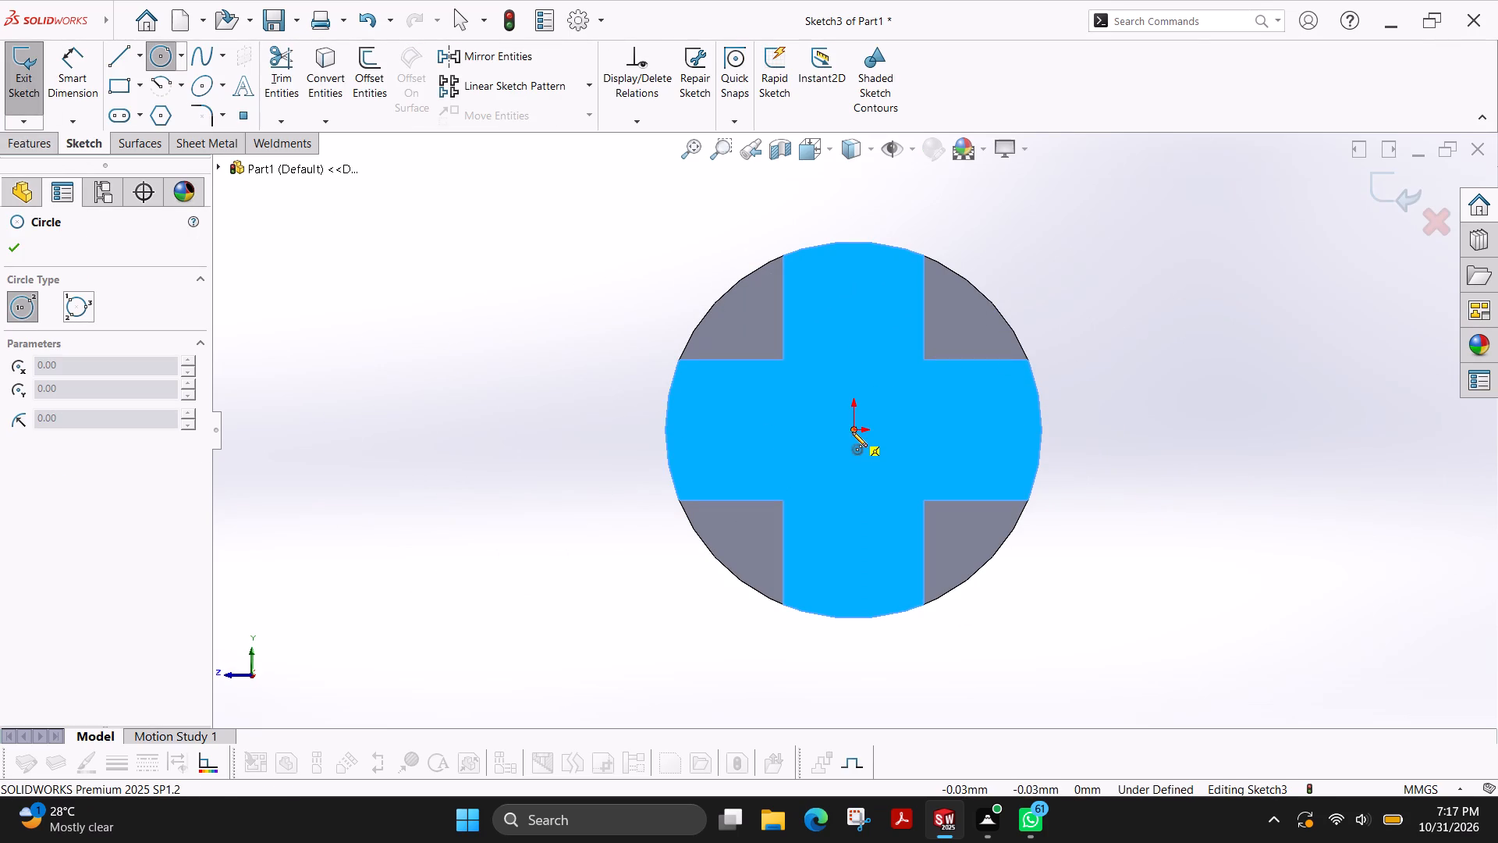
pyautogui.click(1047, 249)
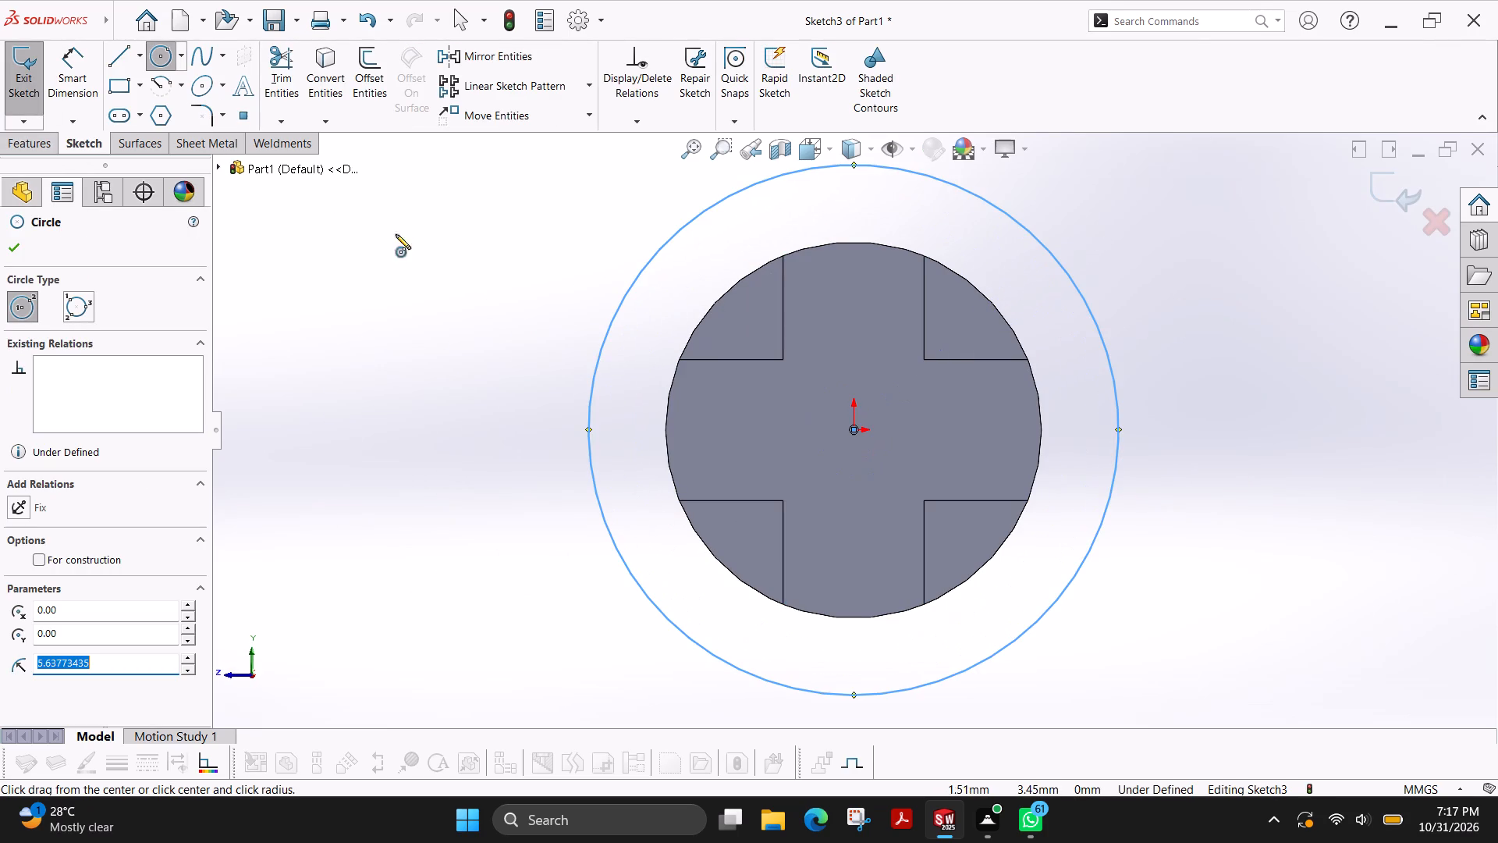
# Dimension the new circle's diameter to 12 mm.
pyautogui.click(83, 59)
pyautogui.moveTo(1110, 483); pyautogui.dragTo(1120, 486)
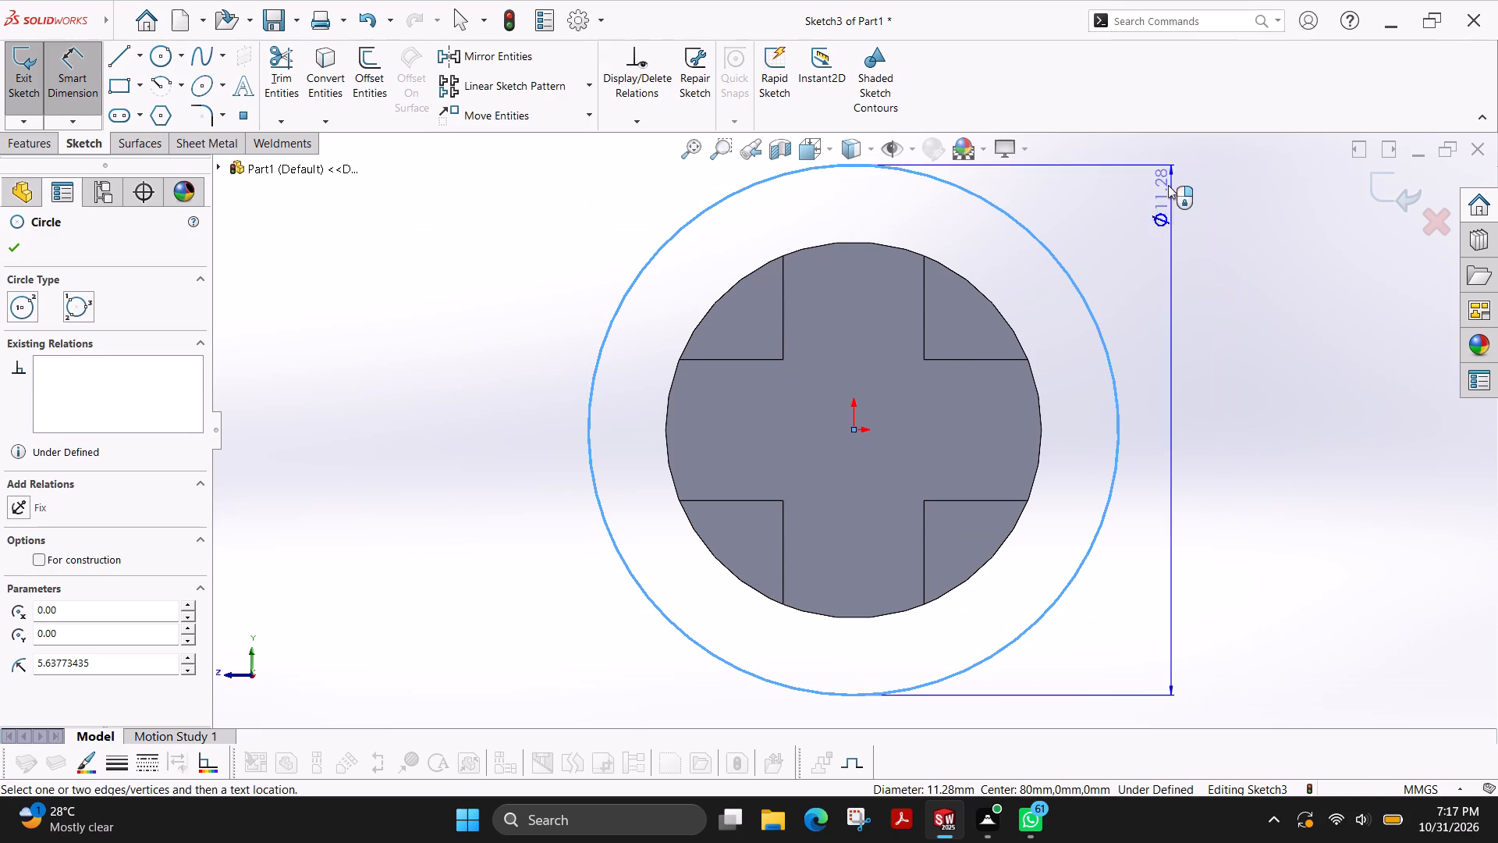
pyautogui.click(1193, 152)
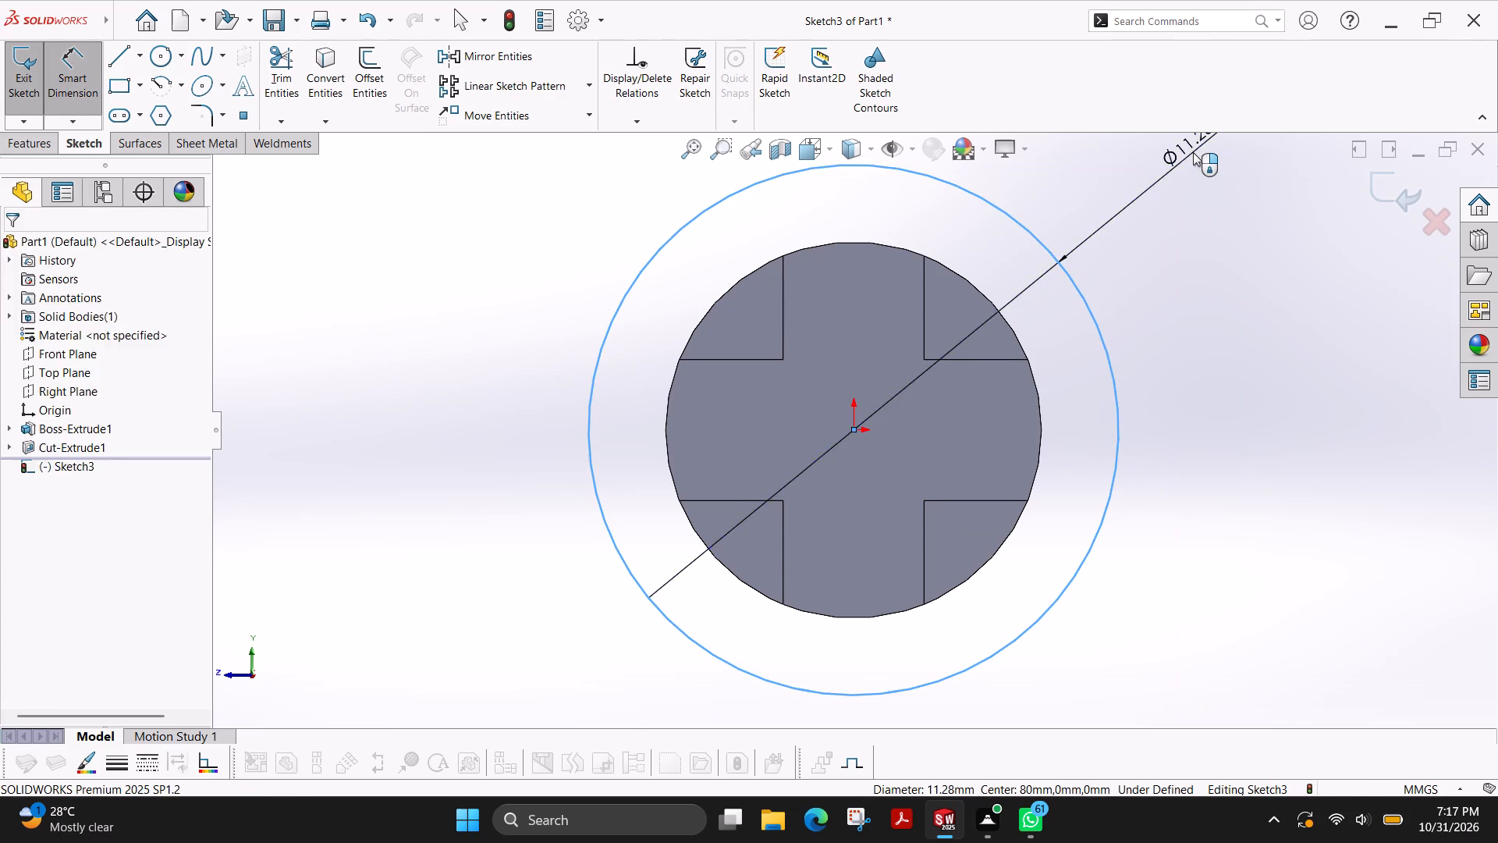
pyautogui.write('12')
pyautogui.press('Return')
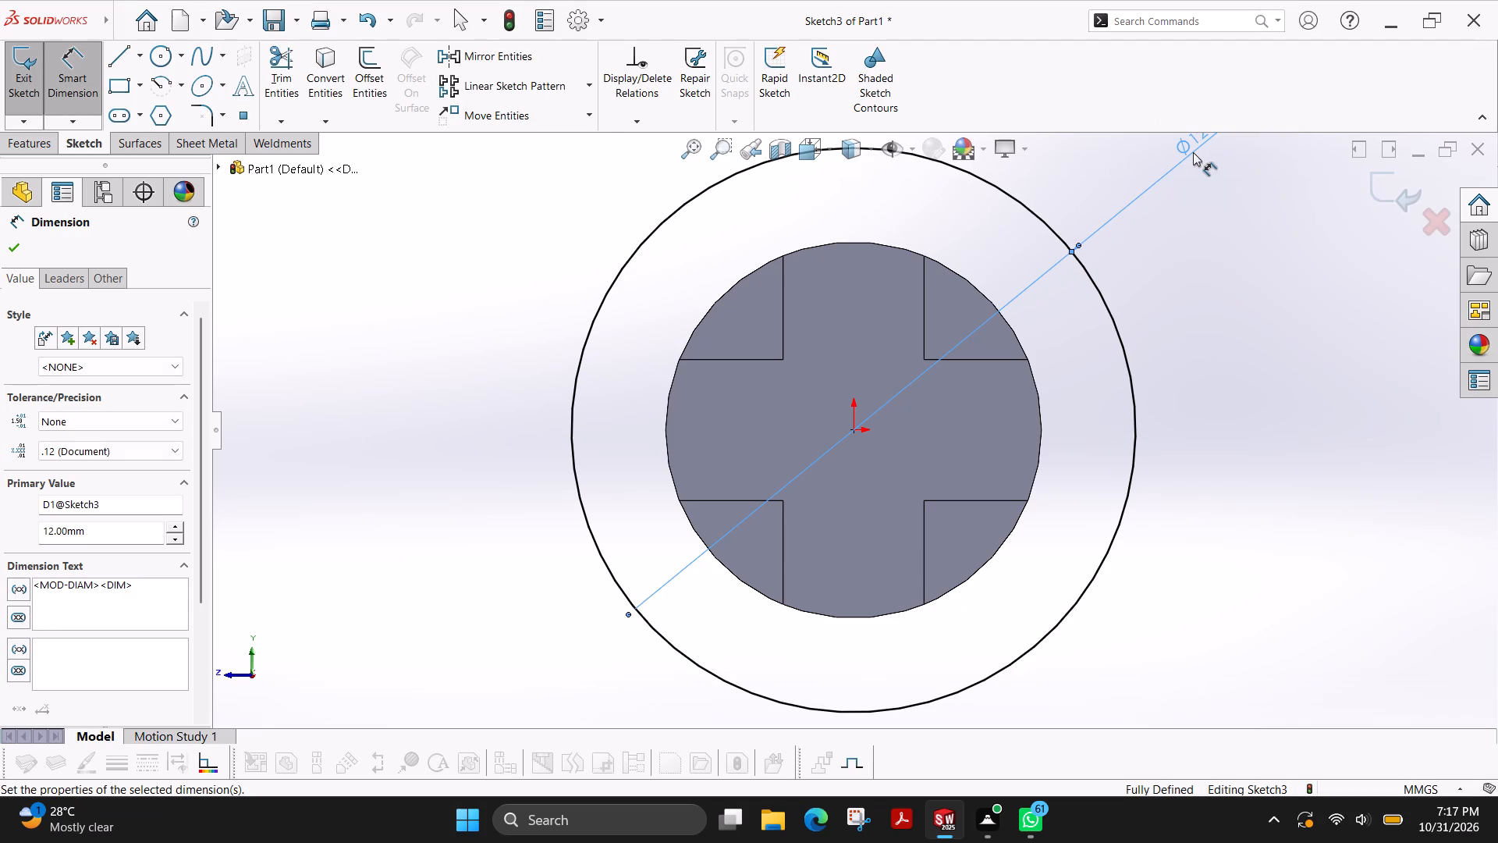
# Extrude the 12 mm circle 3 mm outward from the cross-shaped end as a merged blind boss.
pyautogui.click(27, 137)
pyautogui.click(29, 107)
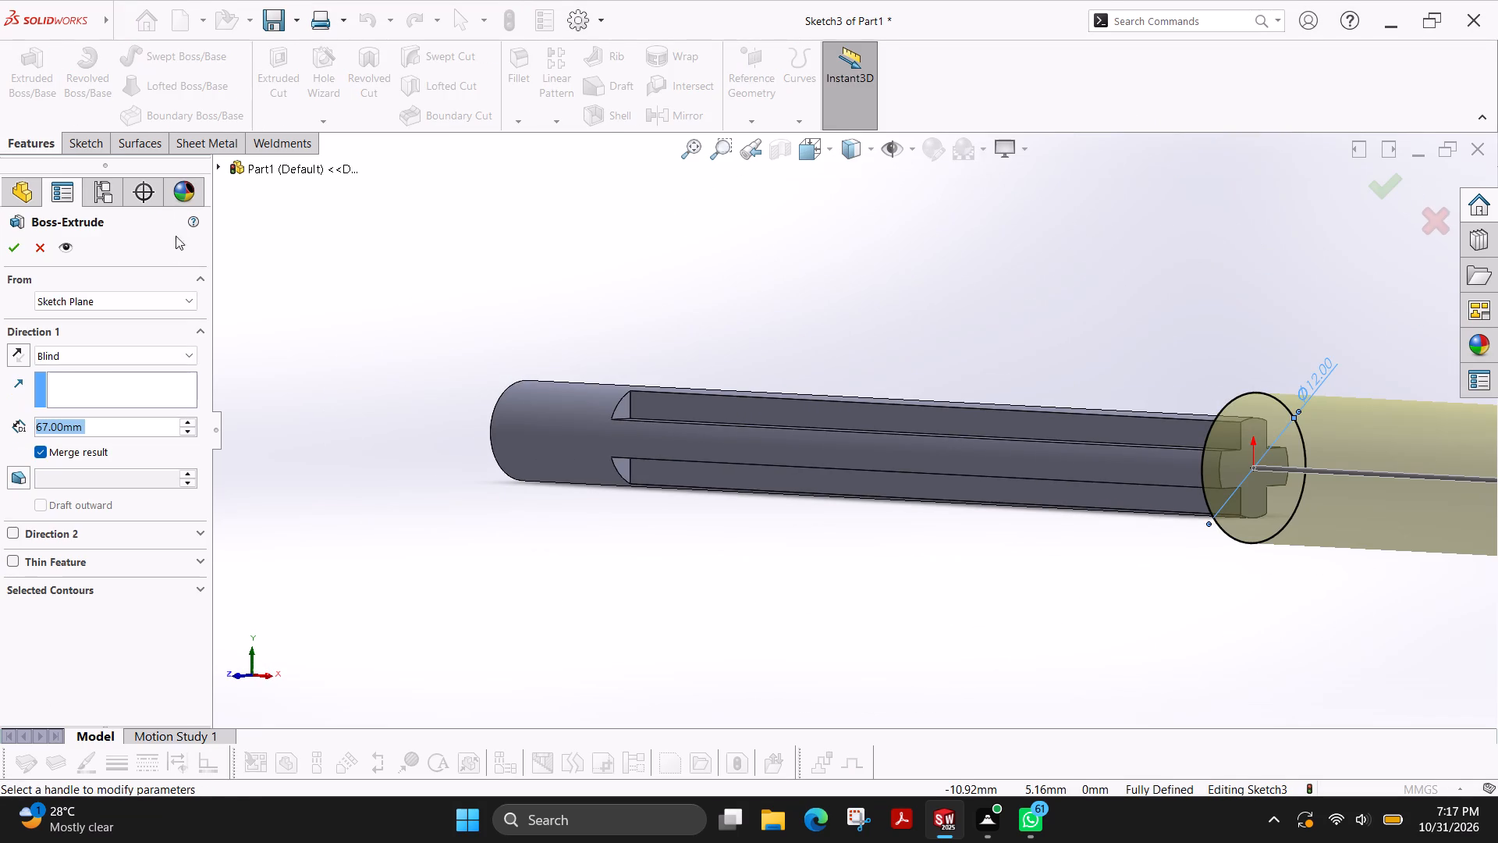
pyautogui.doubleClick(101, 429)
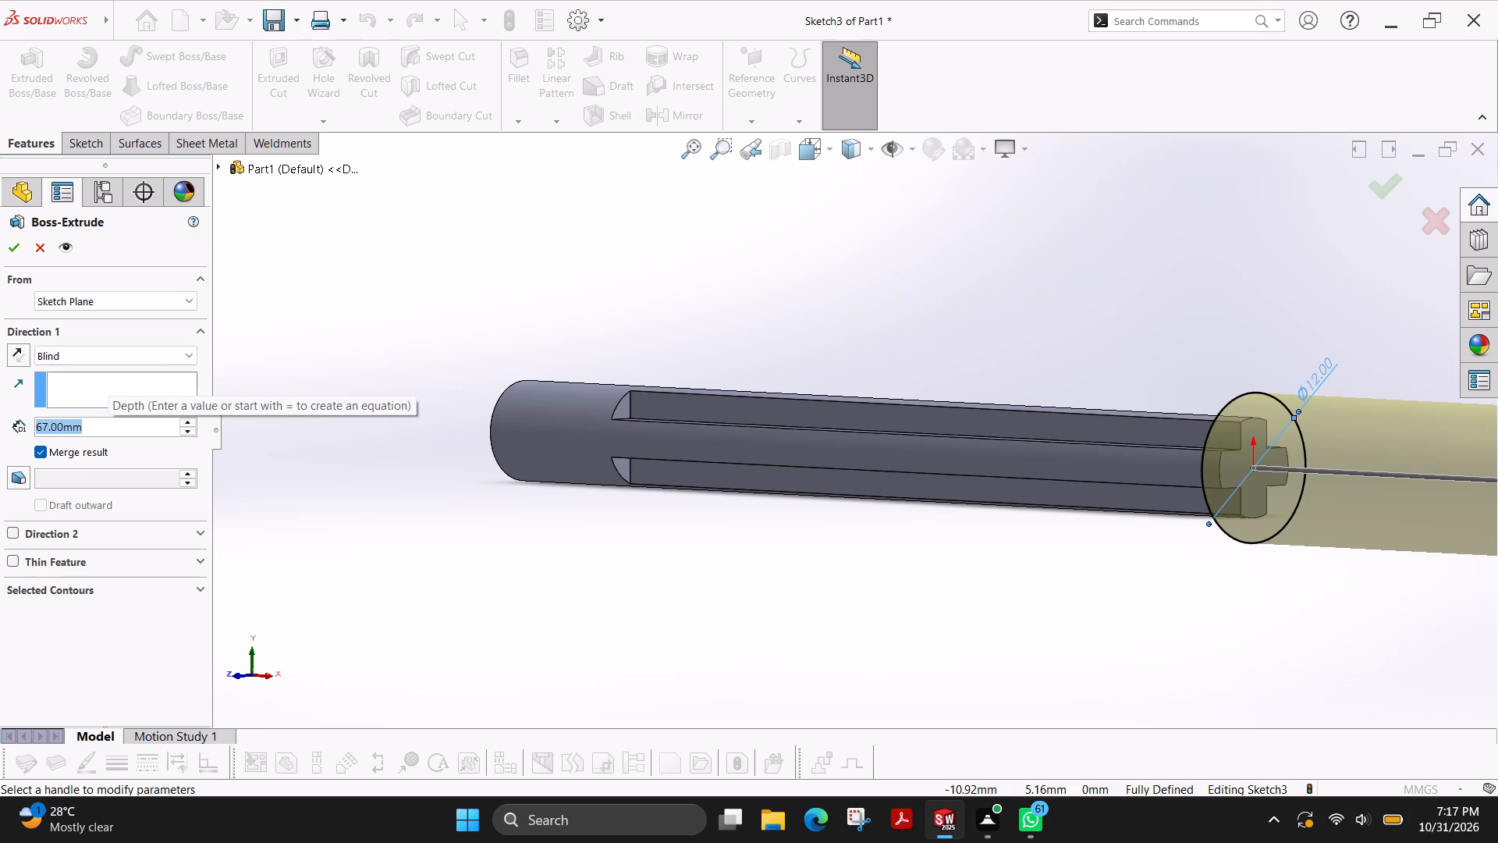
pyautogui.press('3')
pyautogui.press('Return')
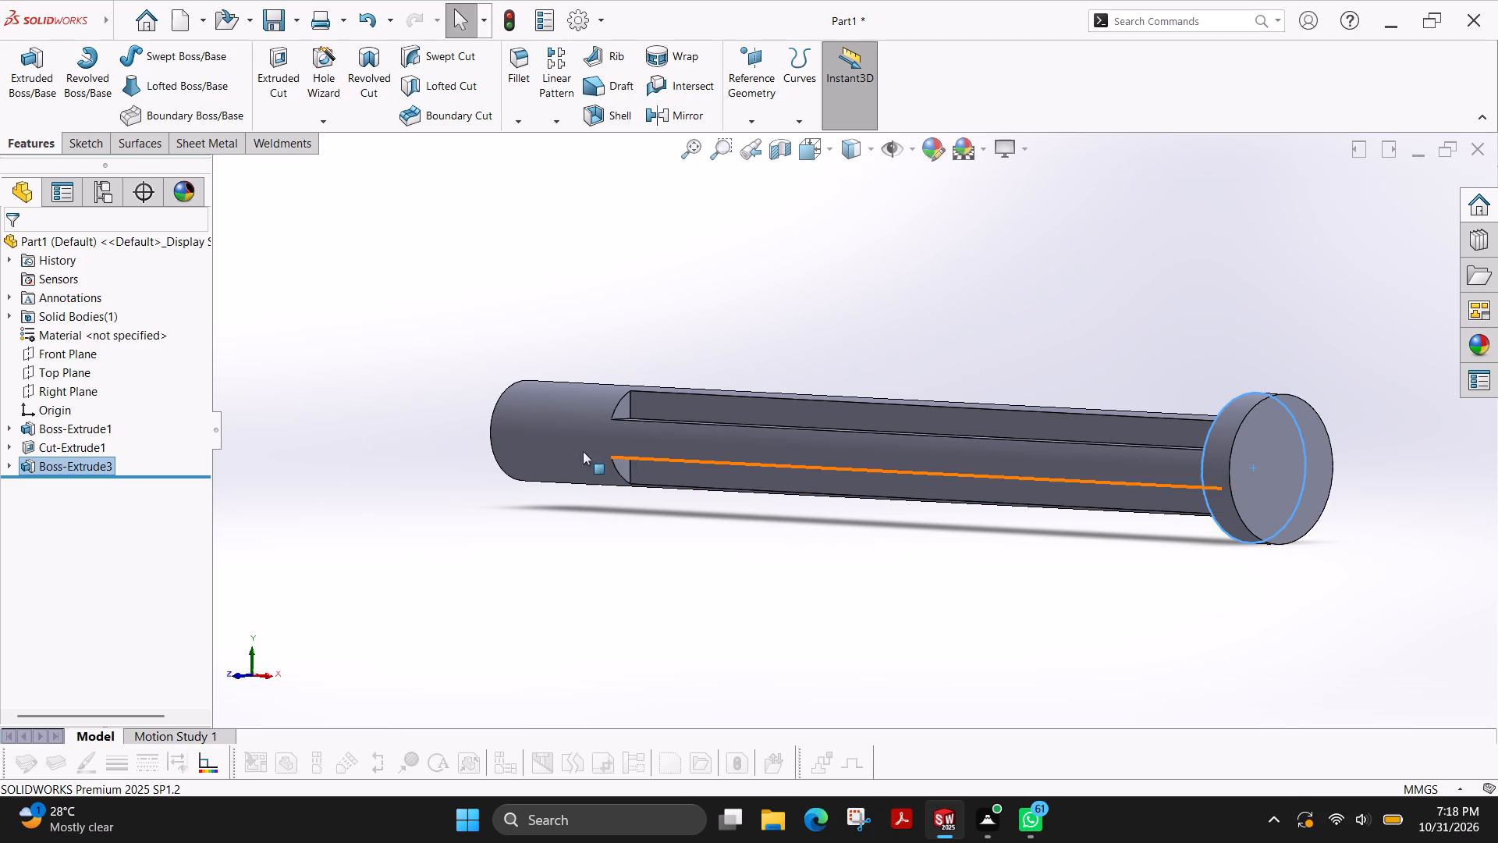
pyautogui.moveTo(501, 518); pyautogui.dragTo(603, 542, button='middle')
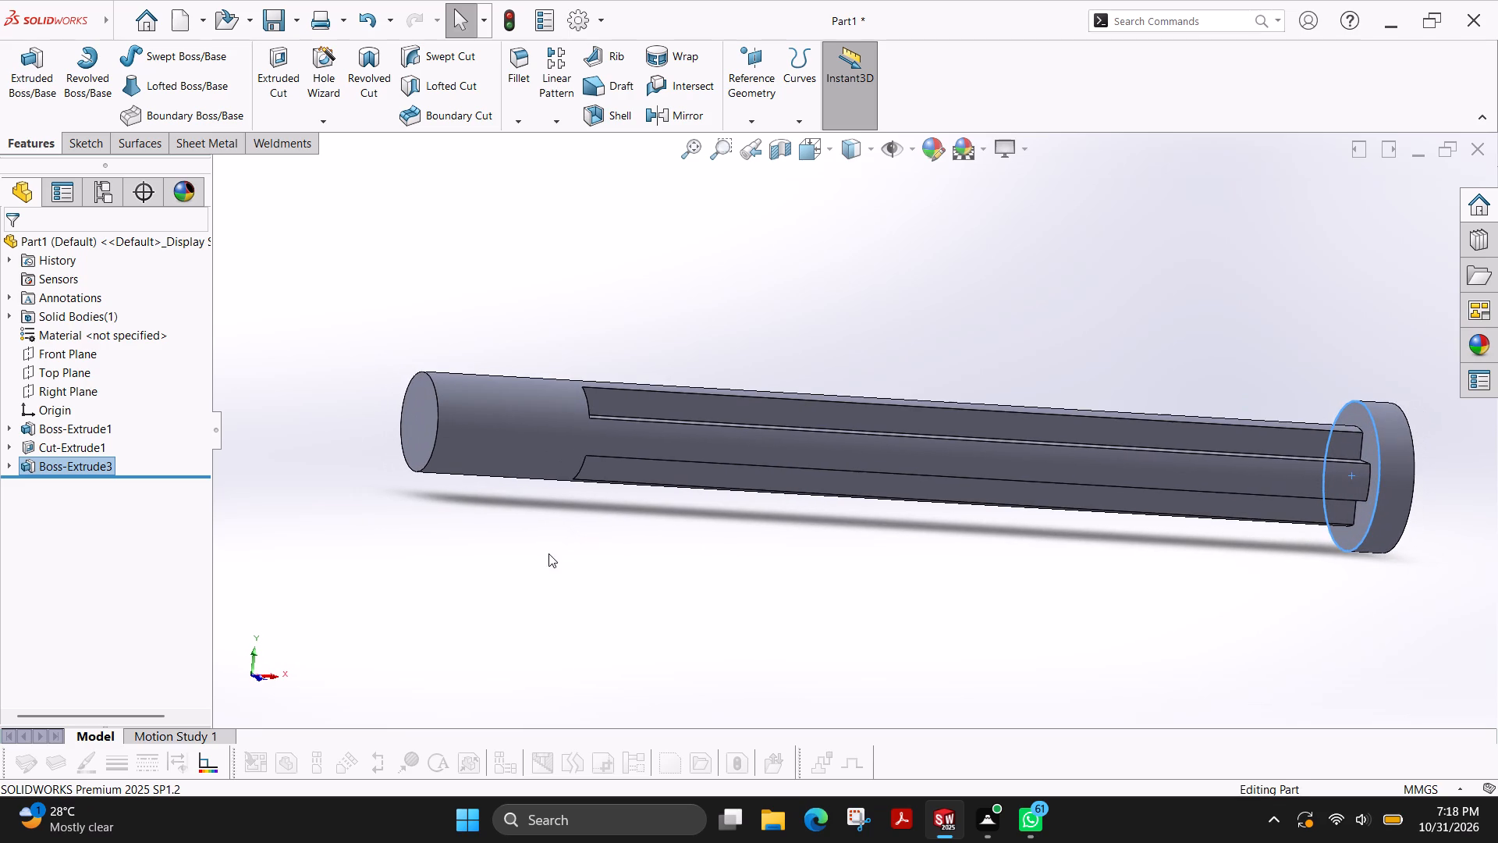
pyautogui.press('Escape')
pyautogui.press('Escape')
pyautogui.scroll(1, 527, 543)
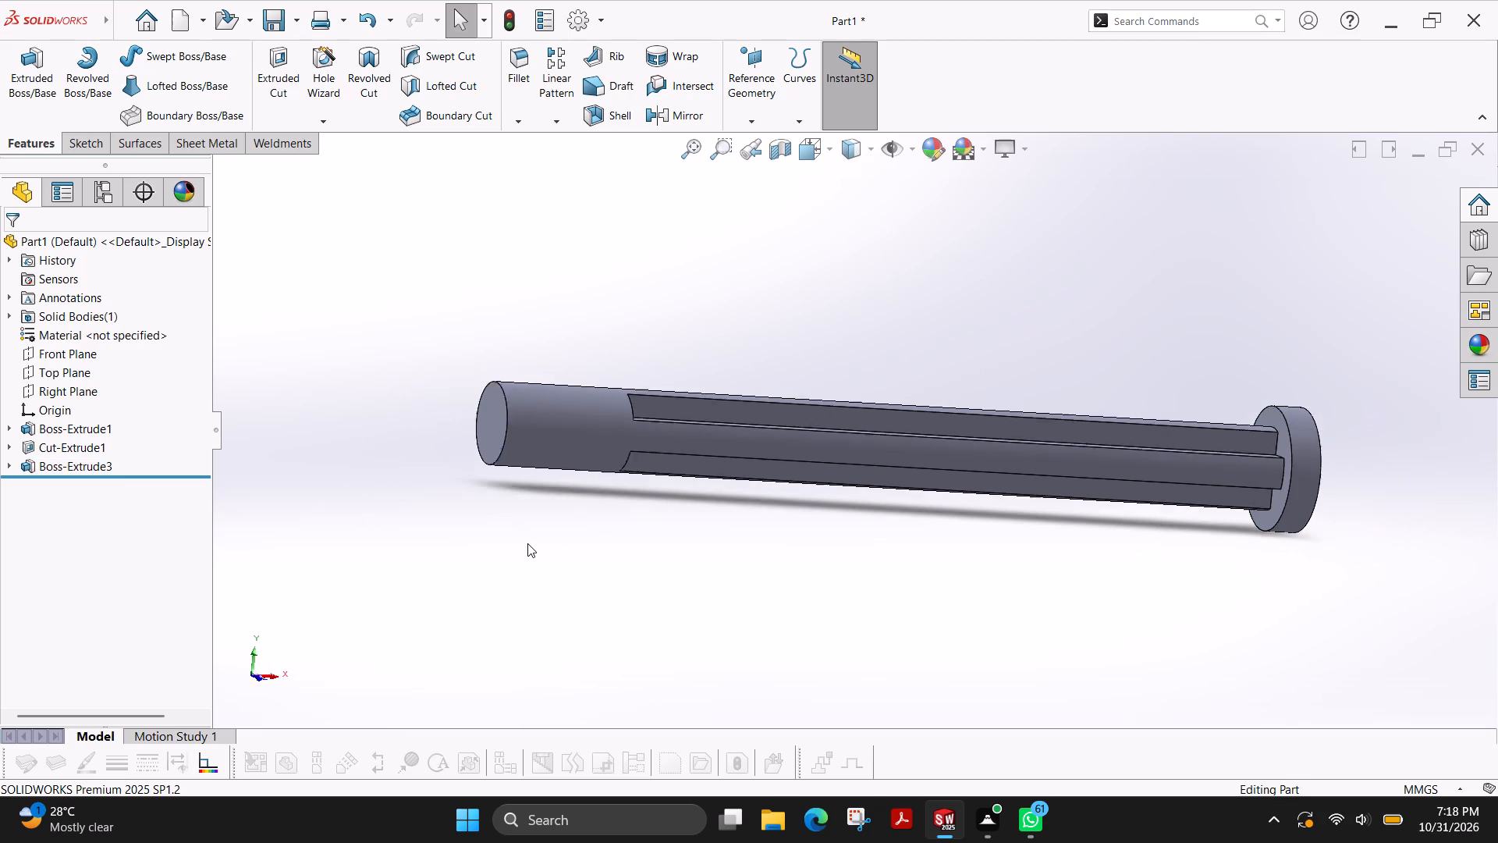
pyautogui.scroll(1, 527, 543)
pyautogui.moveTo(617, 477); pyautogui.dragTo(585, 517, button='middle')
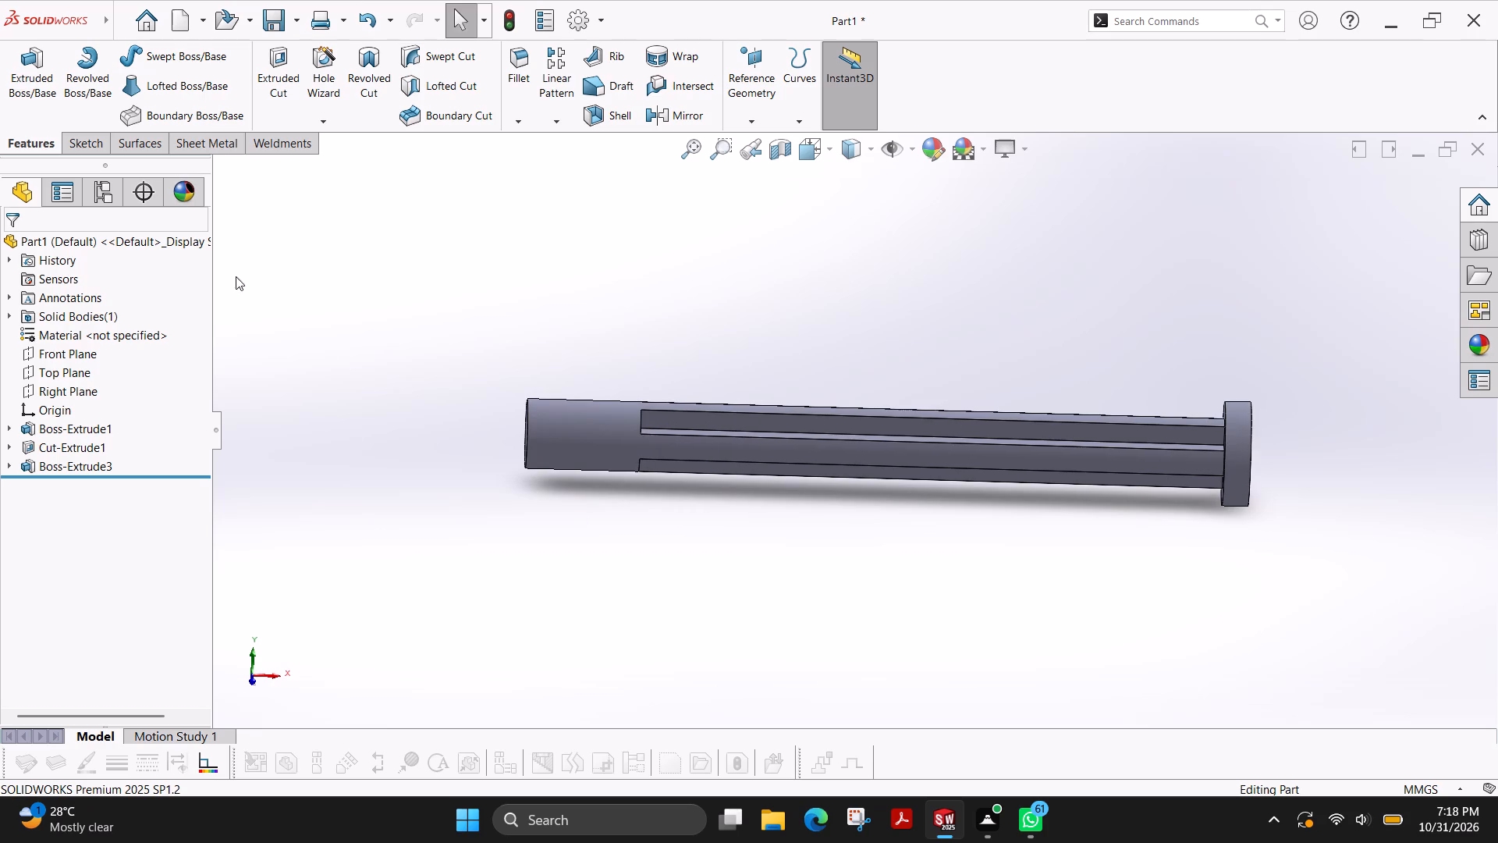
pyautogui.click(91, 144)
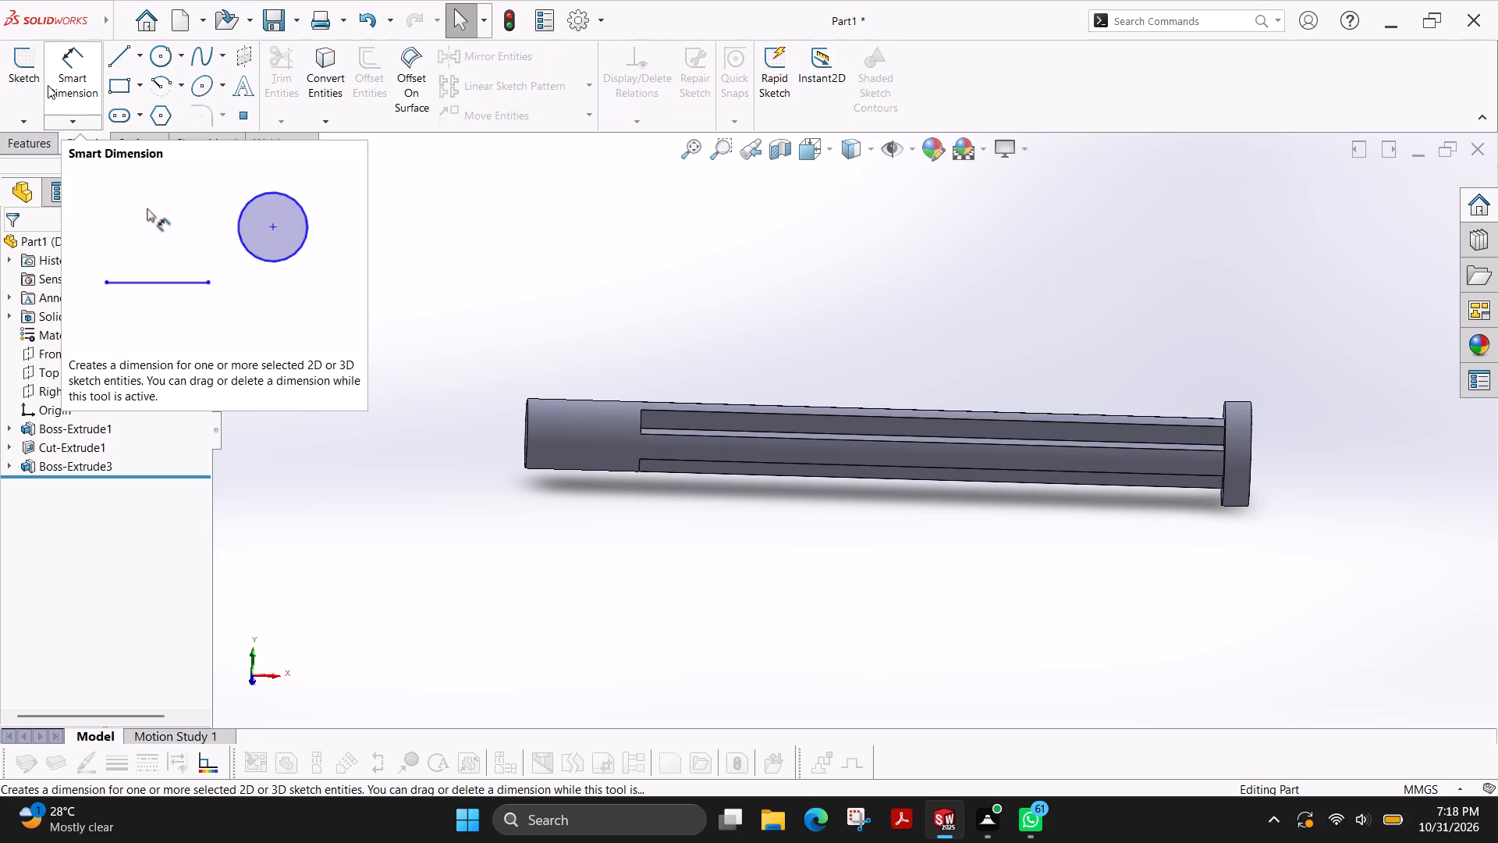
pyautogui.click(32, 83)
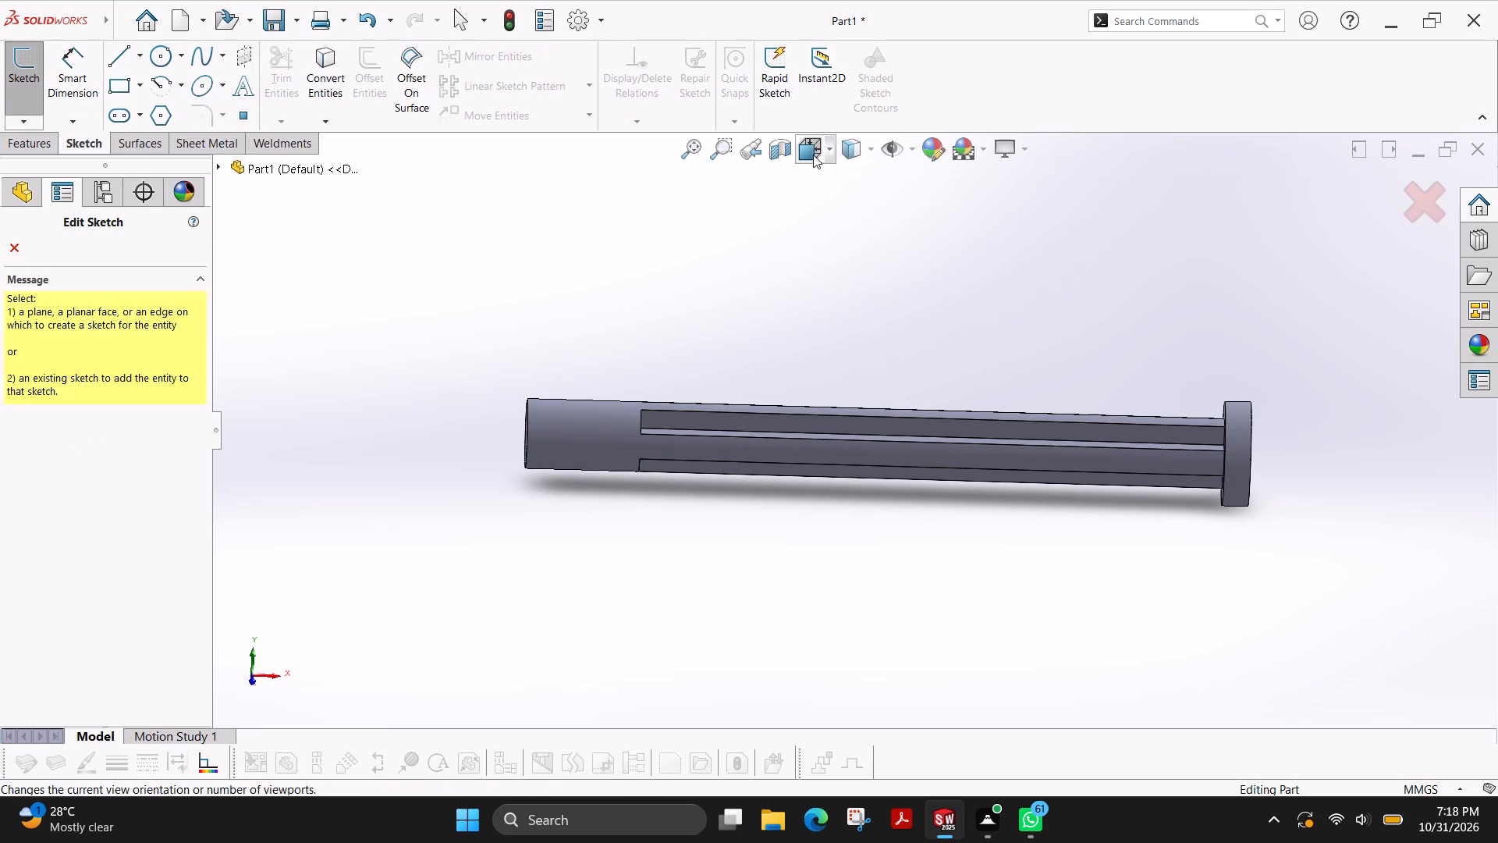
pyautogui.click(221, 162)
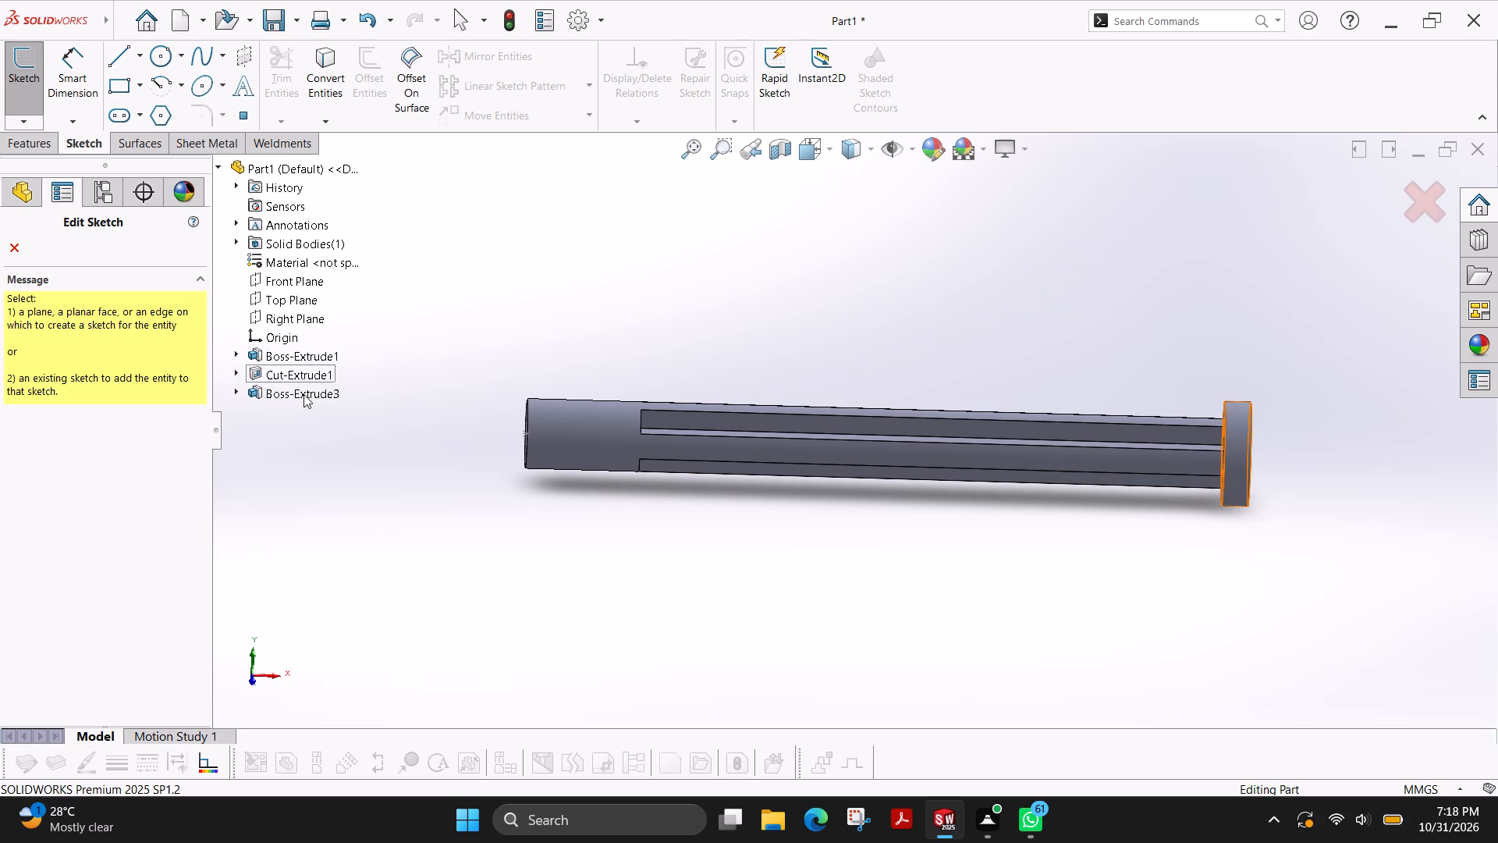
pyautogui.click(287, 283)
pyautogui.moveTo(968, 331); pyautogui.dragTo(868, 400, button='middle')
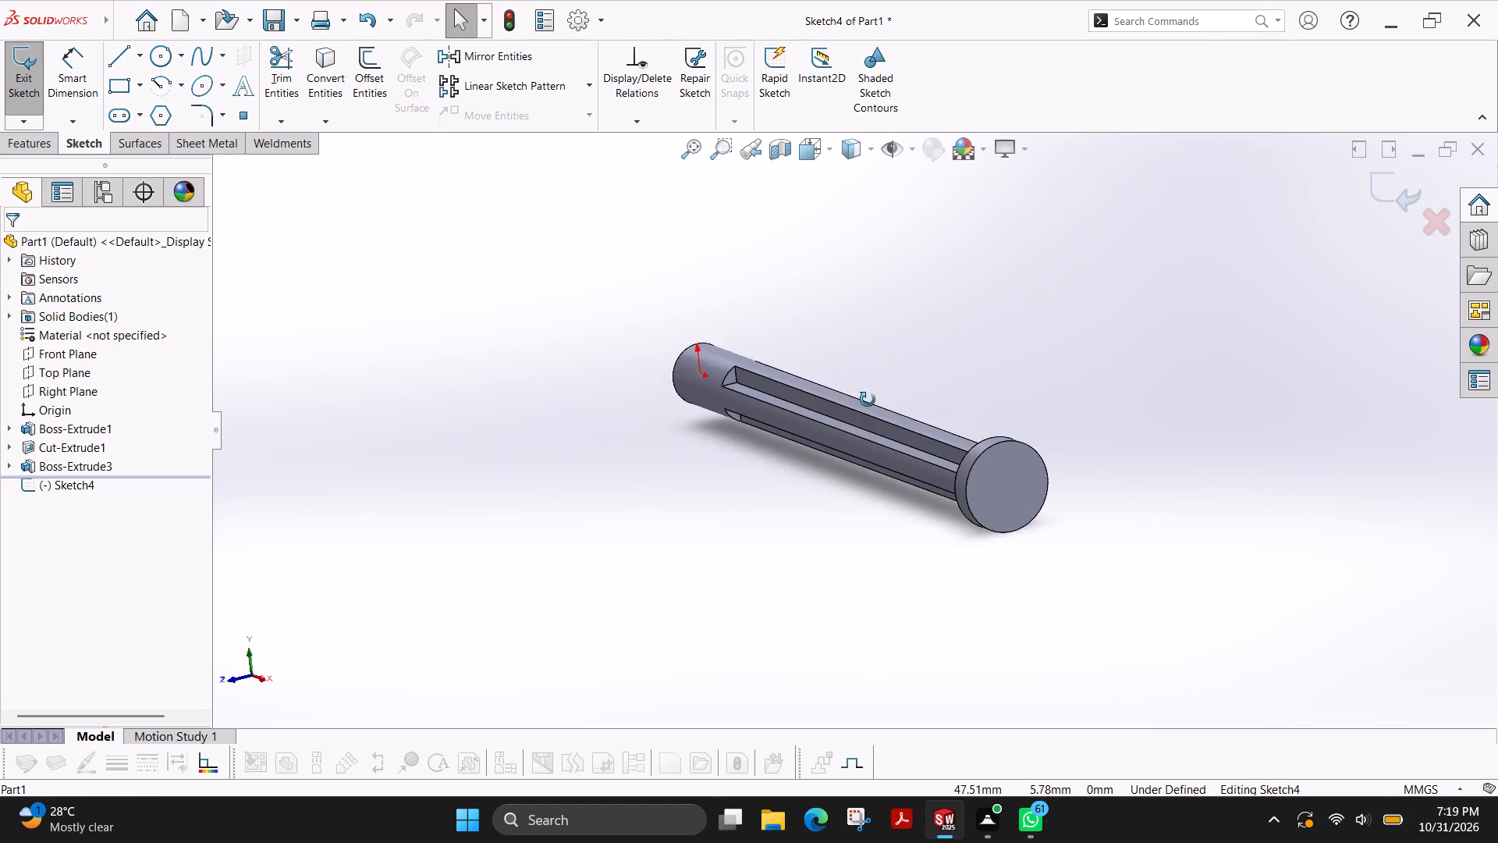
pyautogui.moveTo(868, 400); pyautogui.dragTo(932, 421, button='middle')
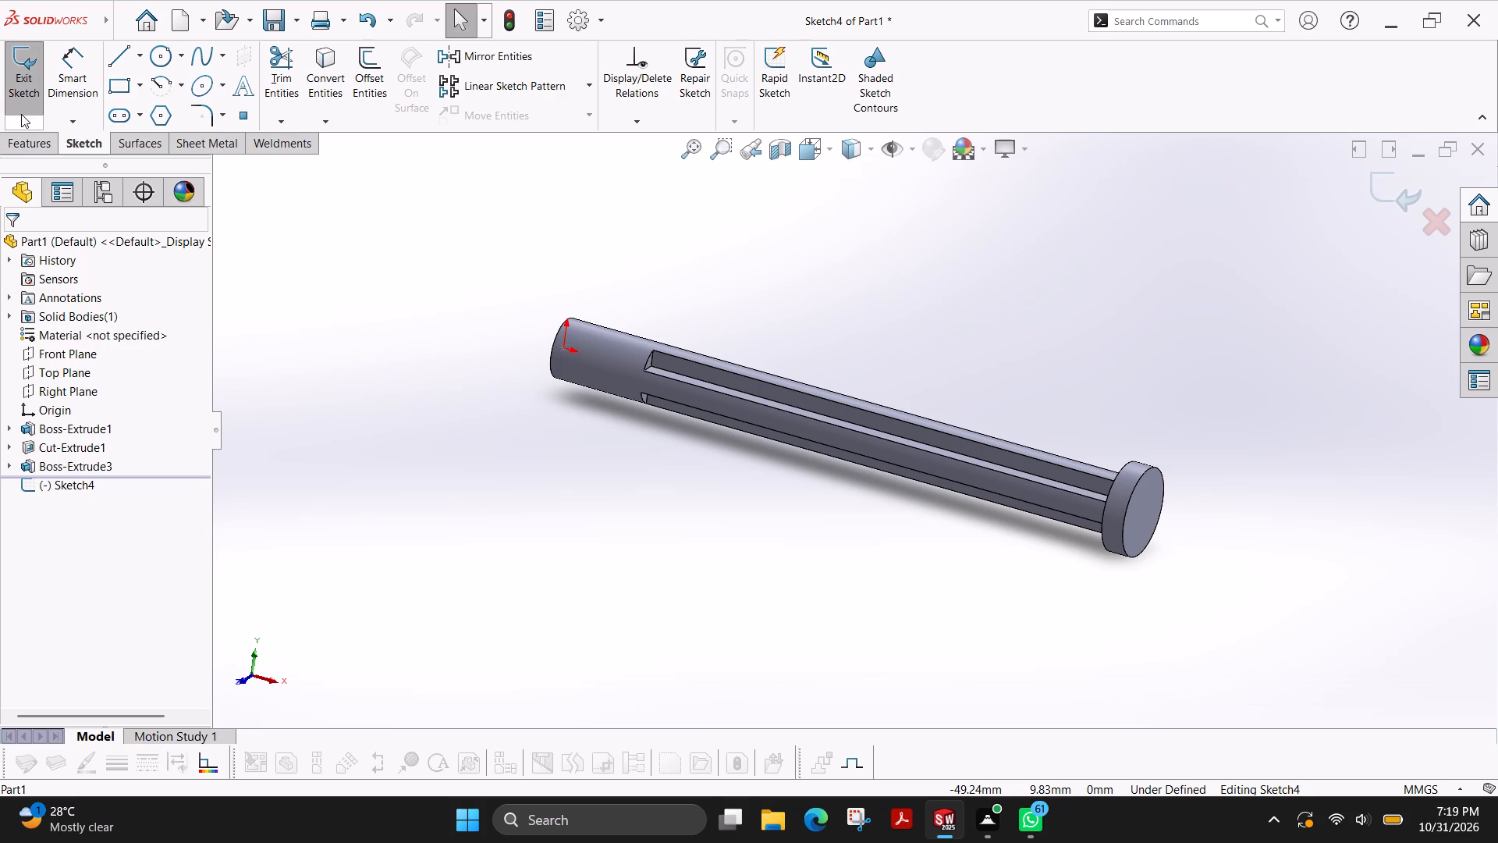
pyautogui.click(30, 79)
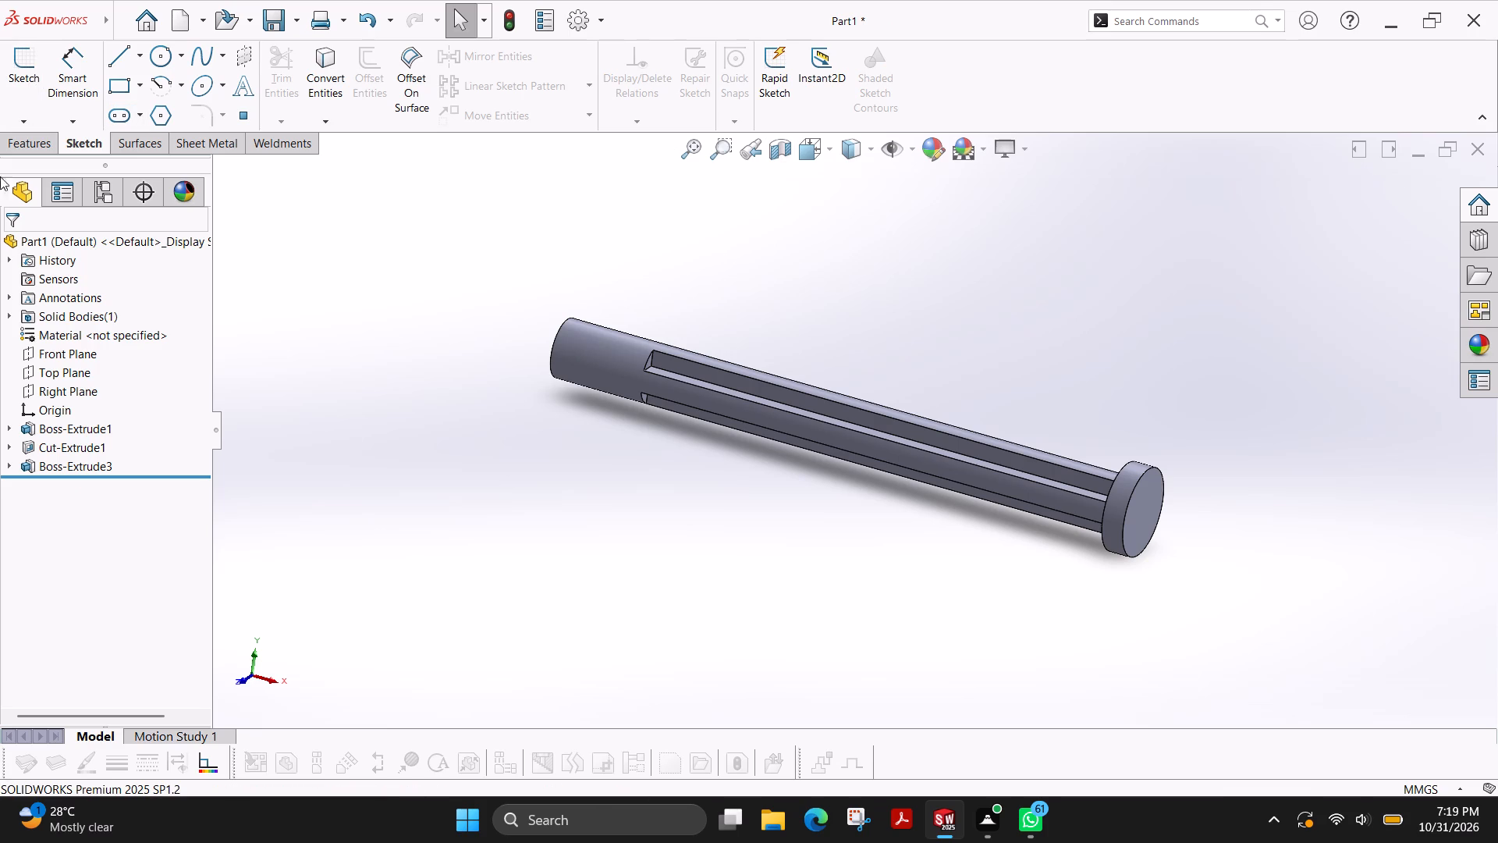
# Create a reference plane offset 4 mm from the Front Plane.
pyautogui.click(48, 142)
pyautogui.click(754, 120)
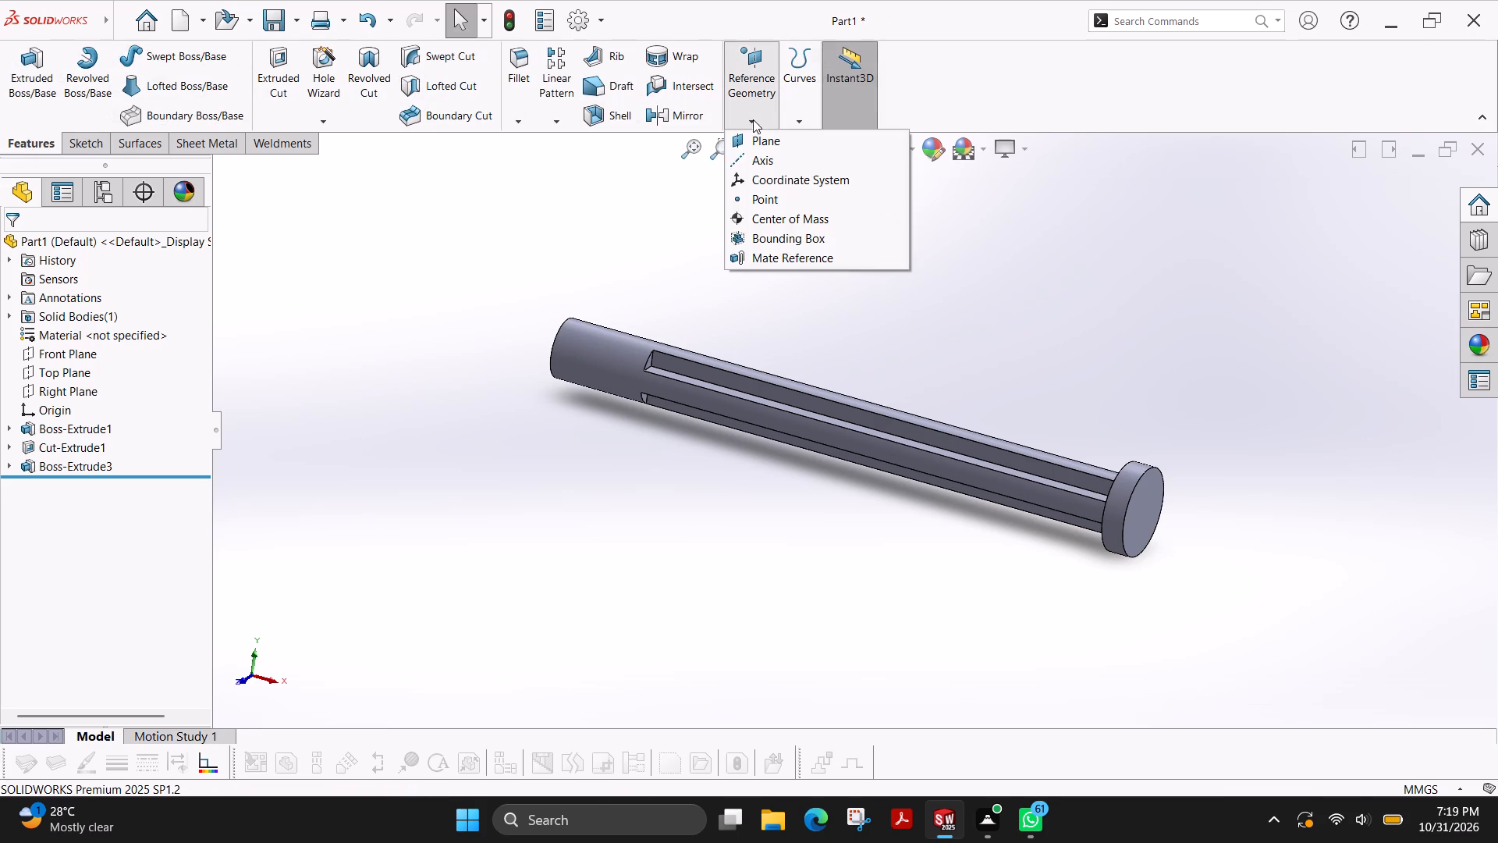
pyautogui.click(764, 139)
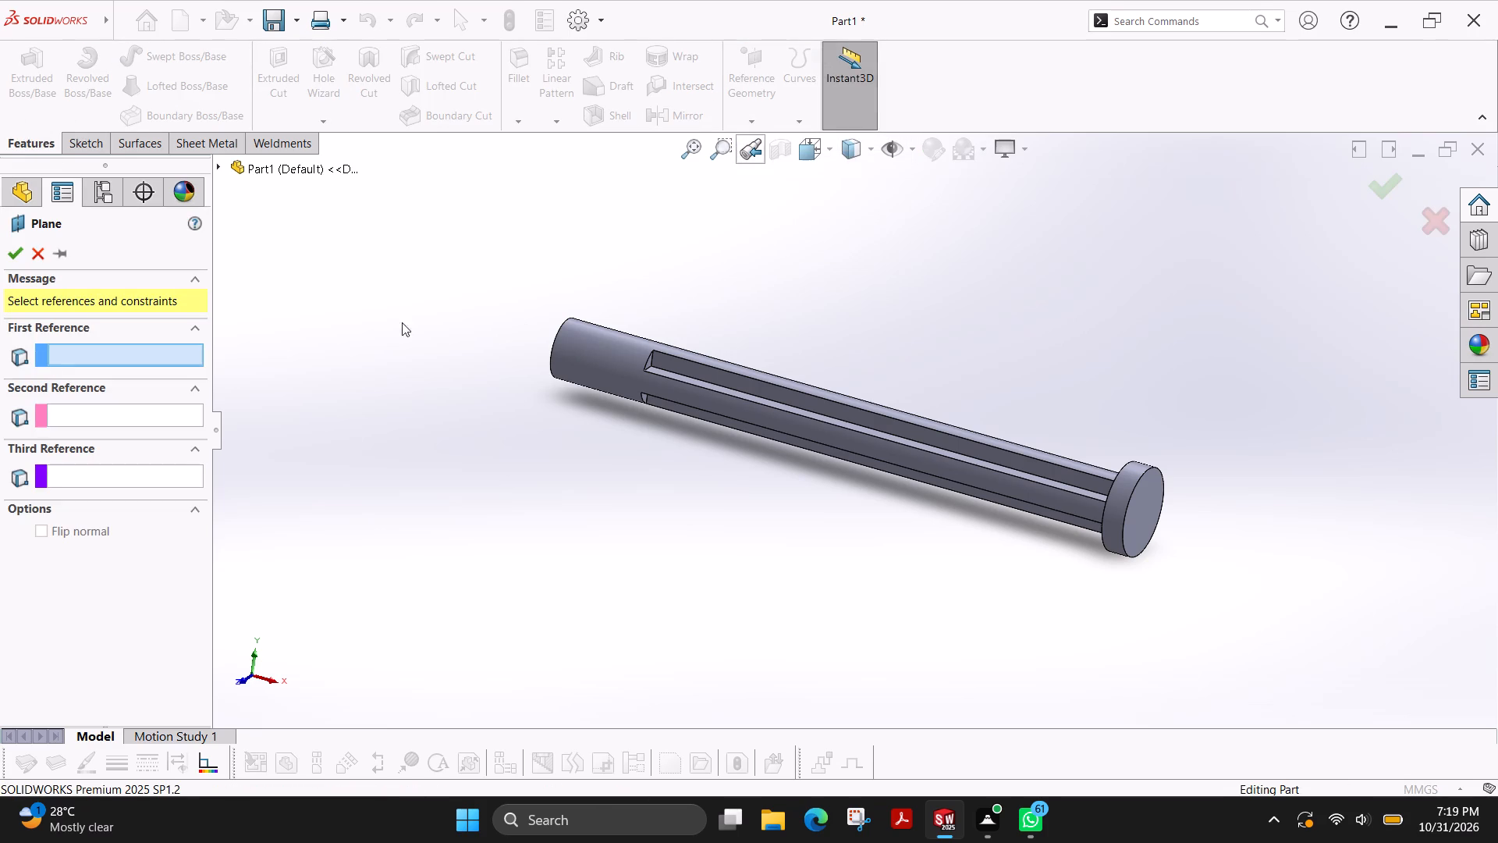
pyautogui.click(218, 164)
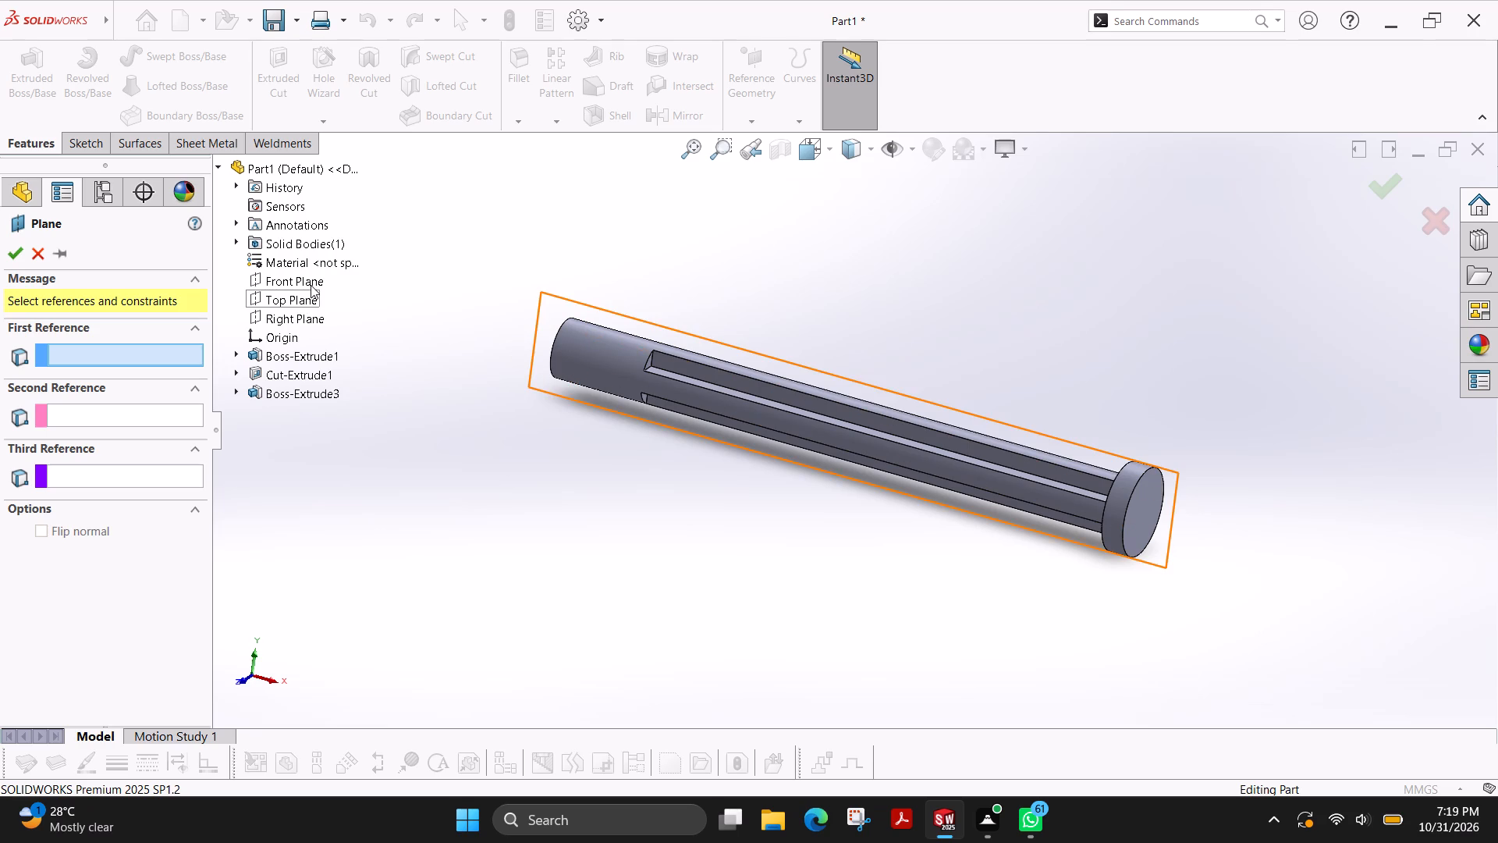
pyautogui.click(311, 285)
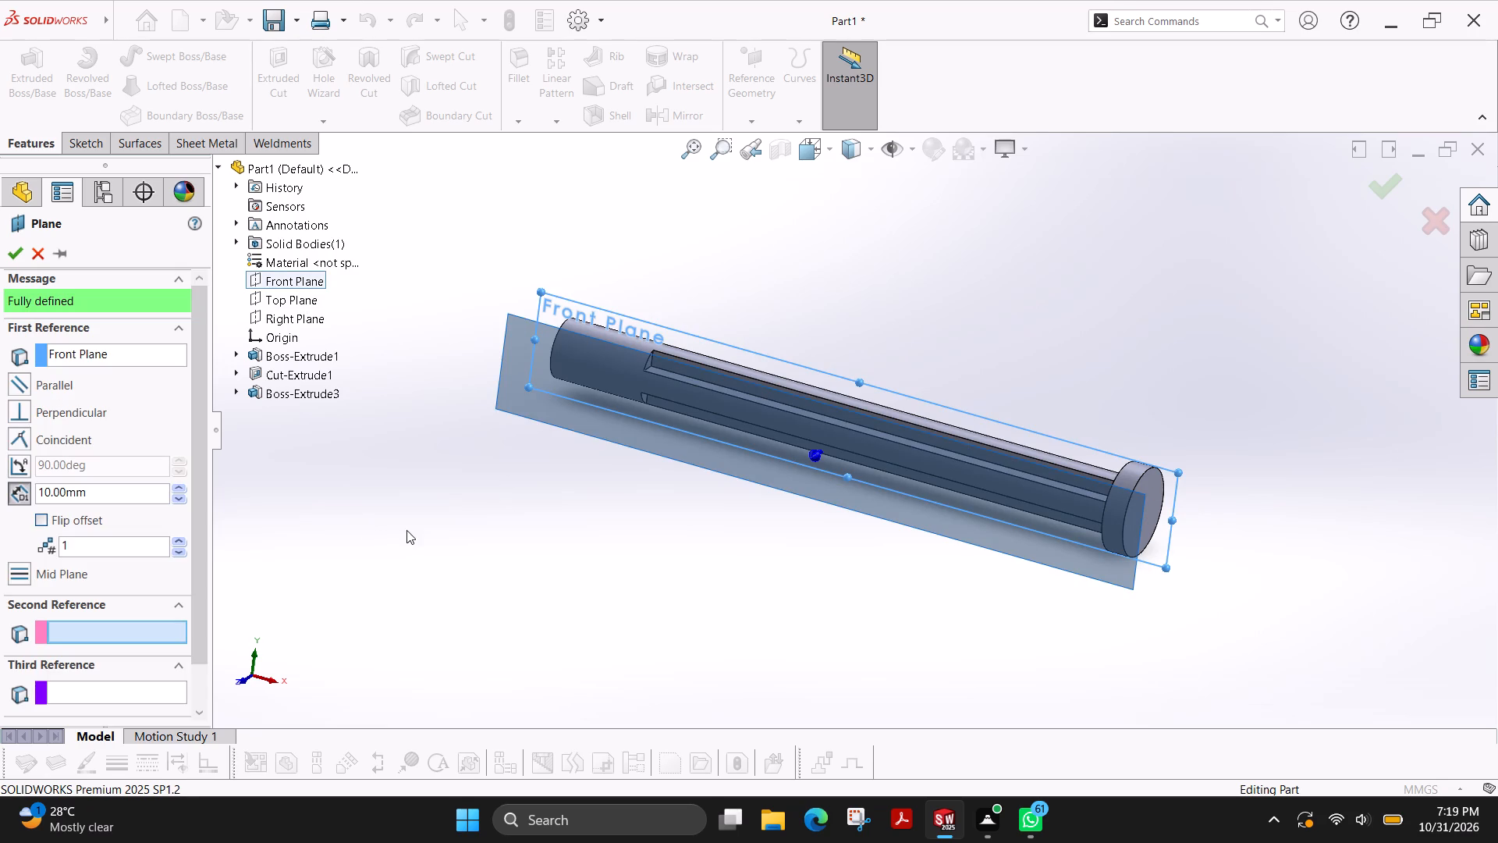
pyautogui.moveTo(1219, 496); pyautogui.dragTo(1123, 514, button='middle')
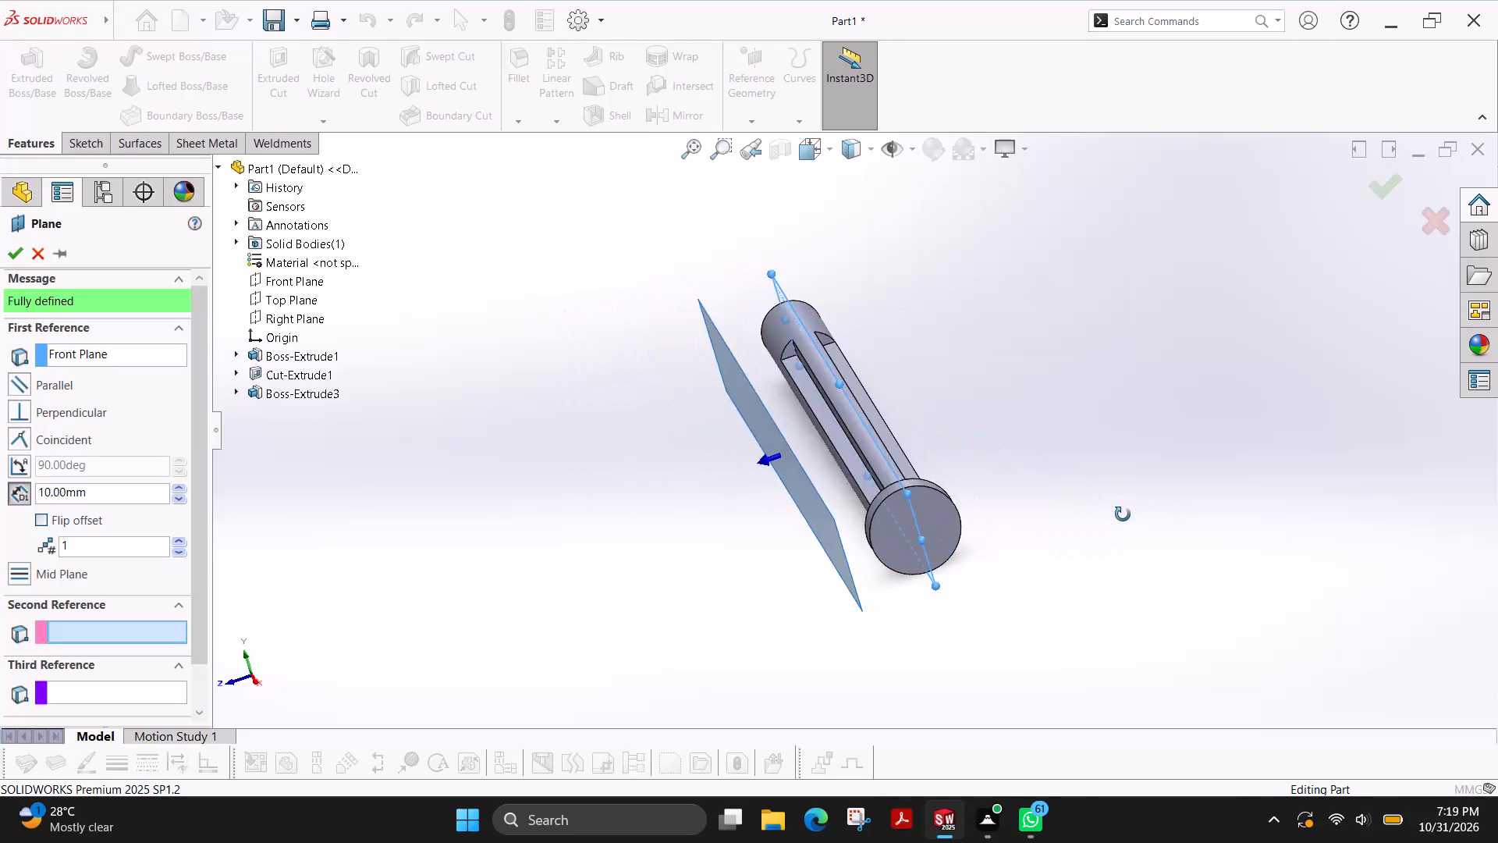
pyautogui.moveTo(1123, 514); pyautogui.dragTo(1116, 514, button='middle')
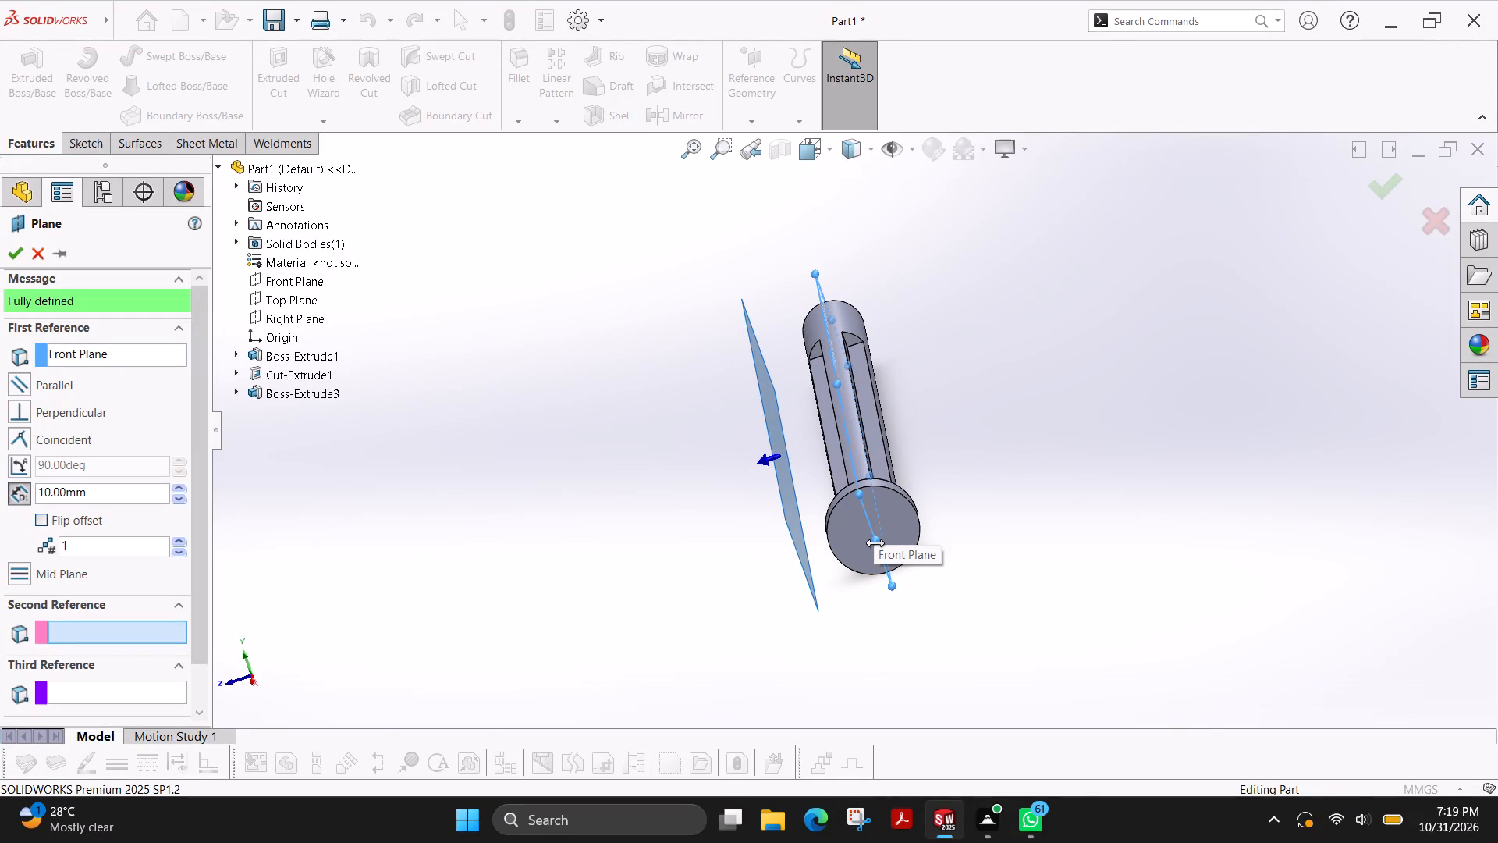
pyautogui.click(178, 487)
pyautogui.doubleClick(176, 496)
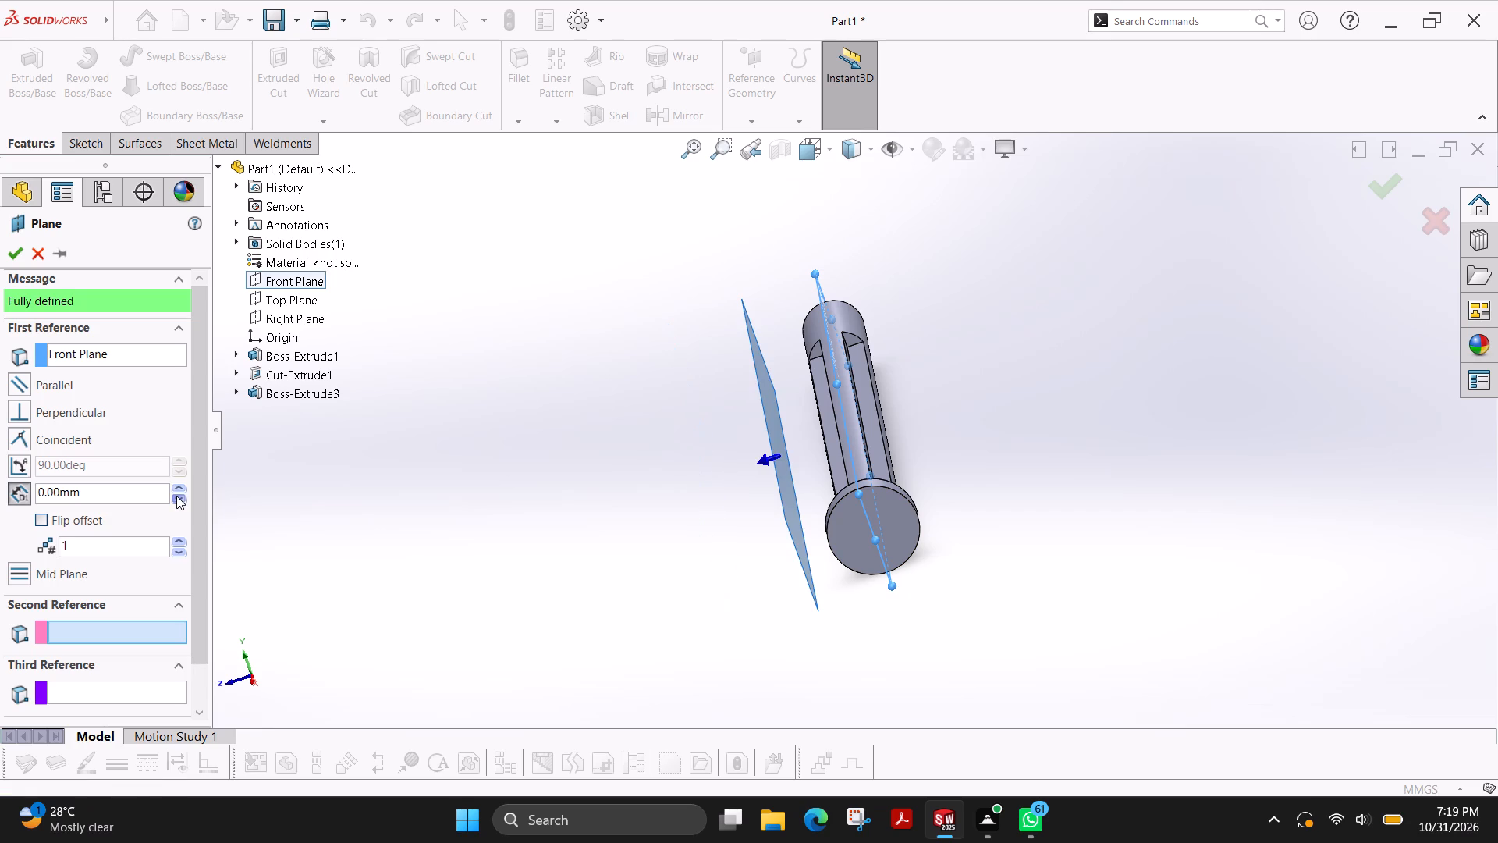
pyautogui.click(122, 491)
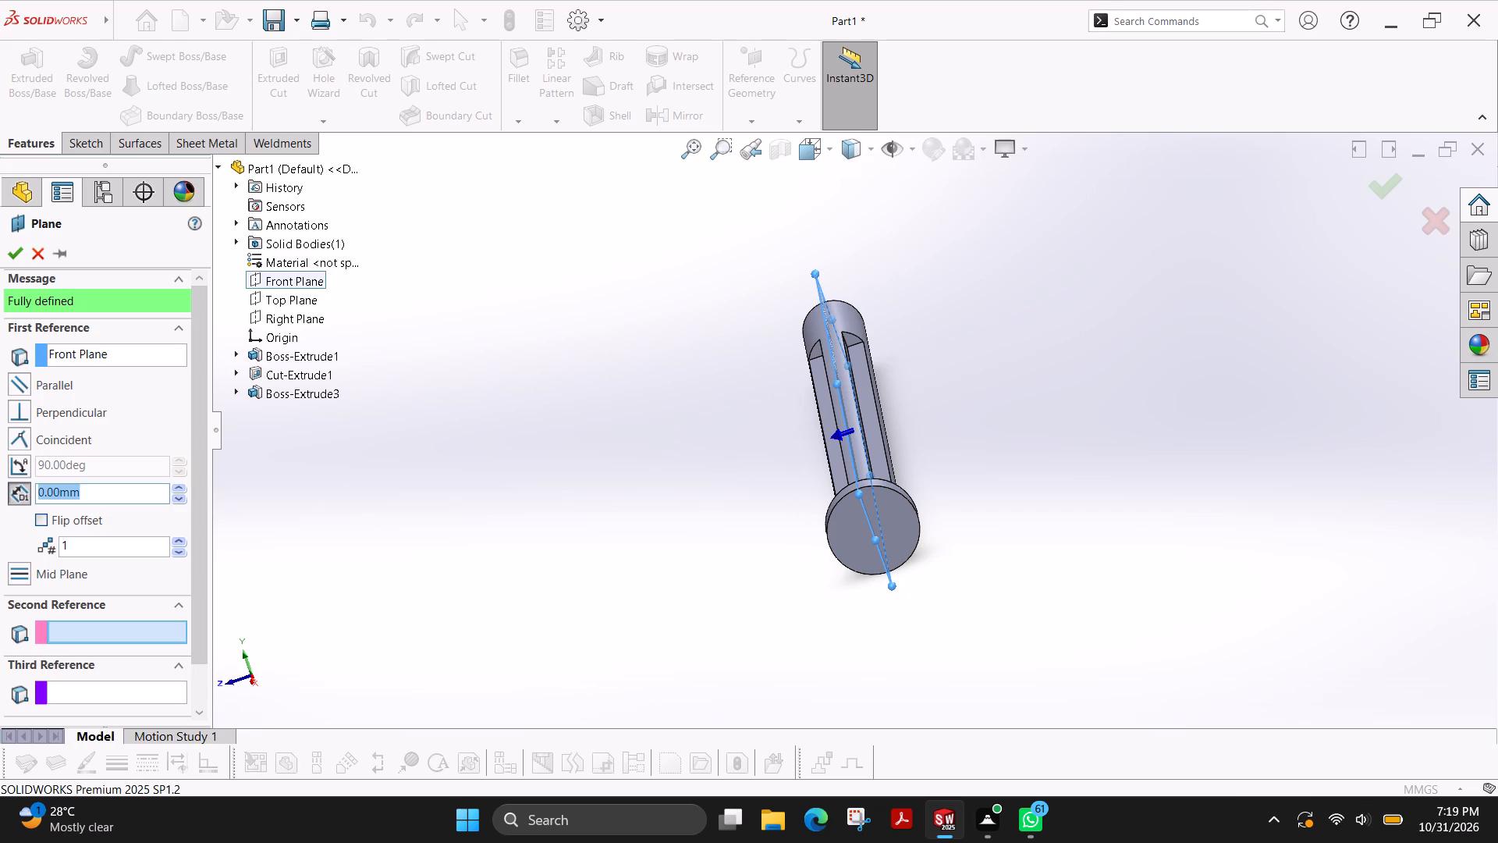
pyautogui.press('4')
pyautogui.press('Return')
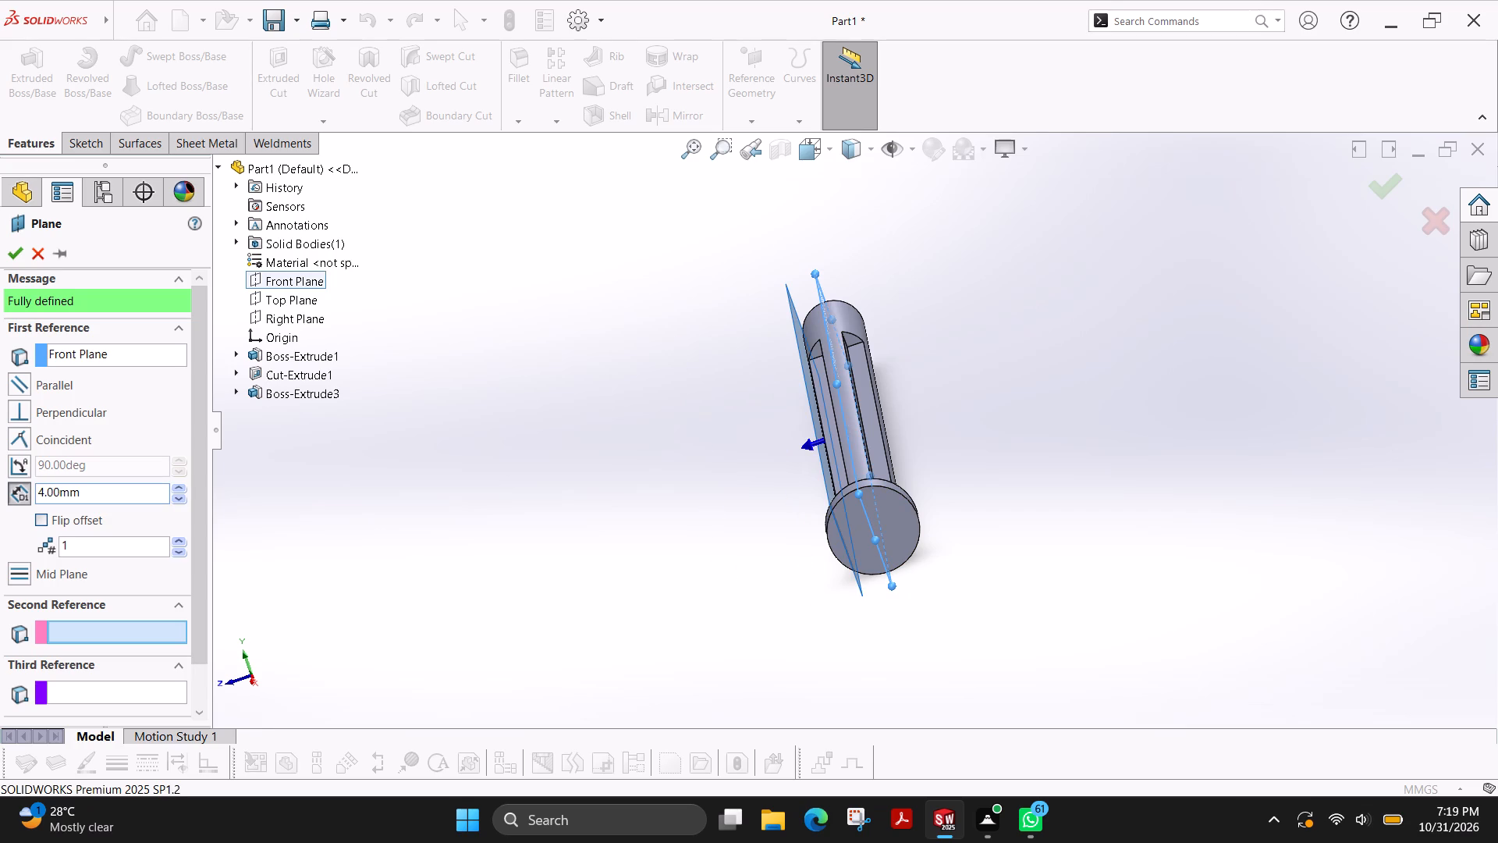
pyautogui.click(11, 258)
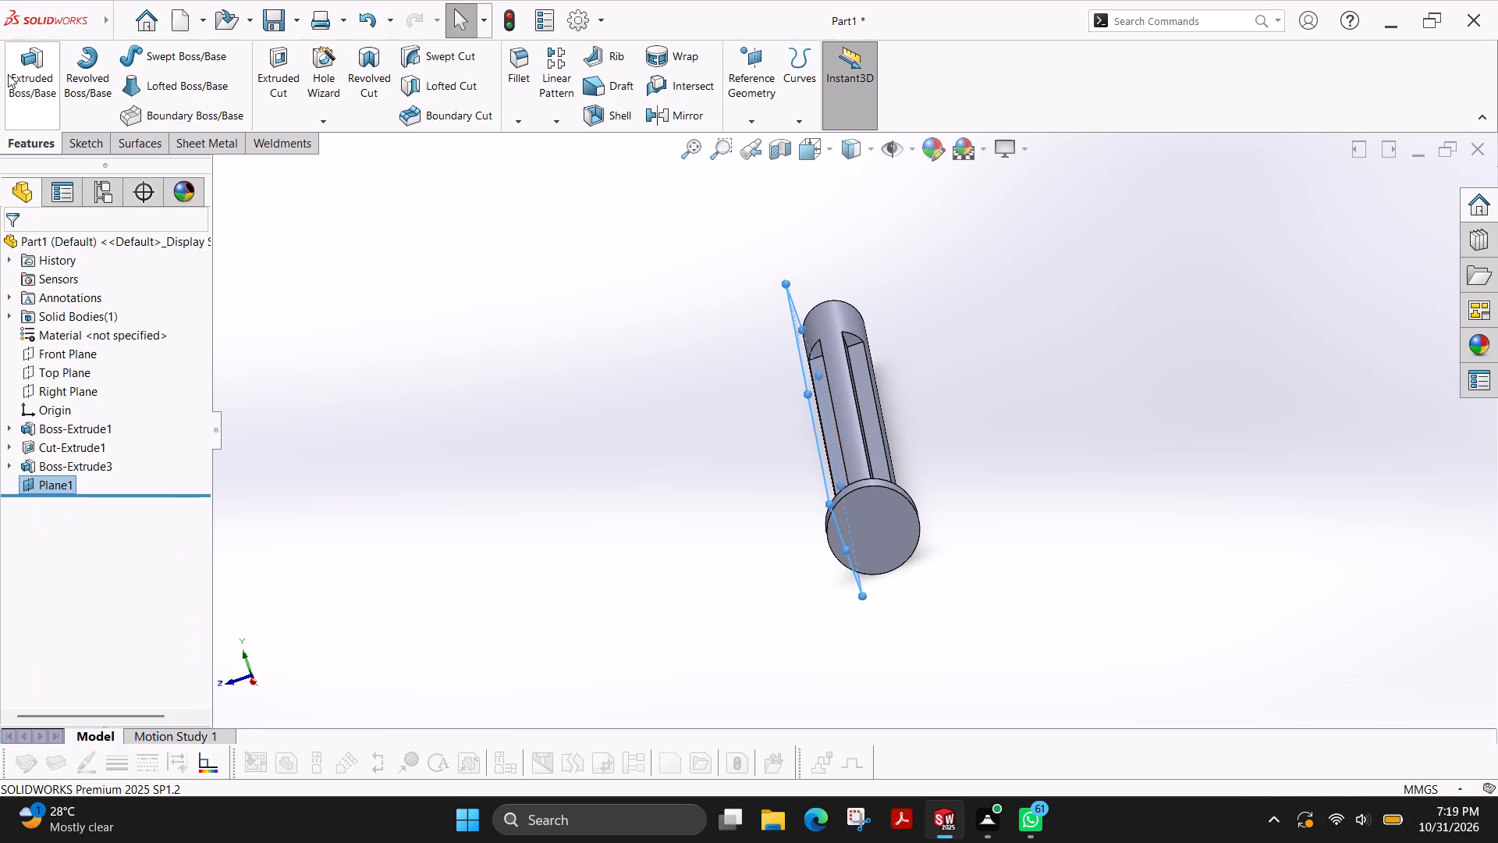
# Start a sketch on the new offset plane and draw a corner rectangle about 10.3 by 3 mm from the rod's plain end edge.
pyautogui.click(81, 139)
pyautogui.click(26, 84)
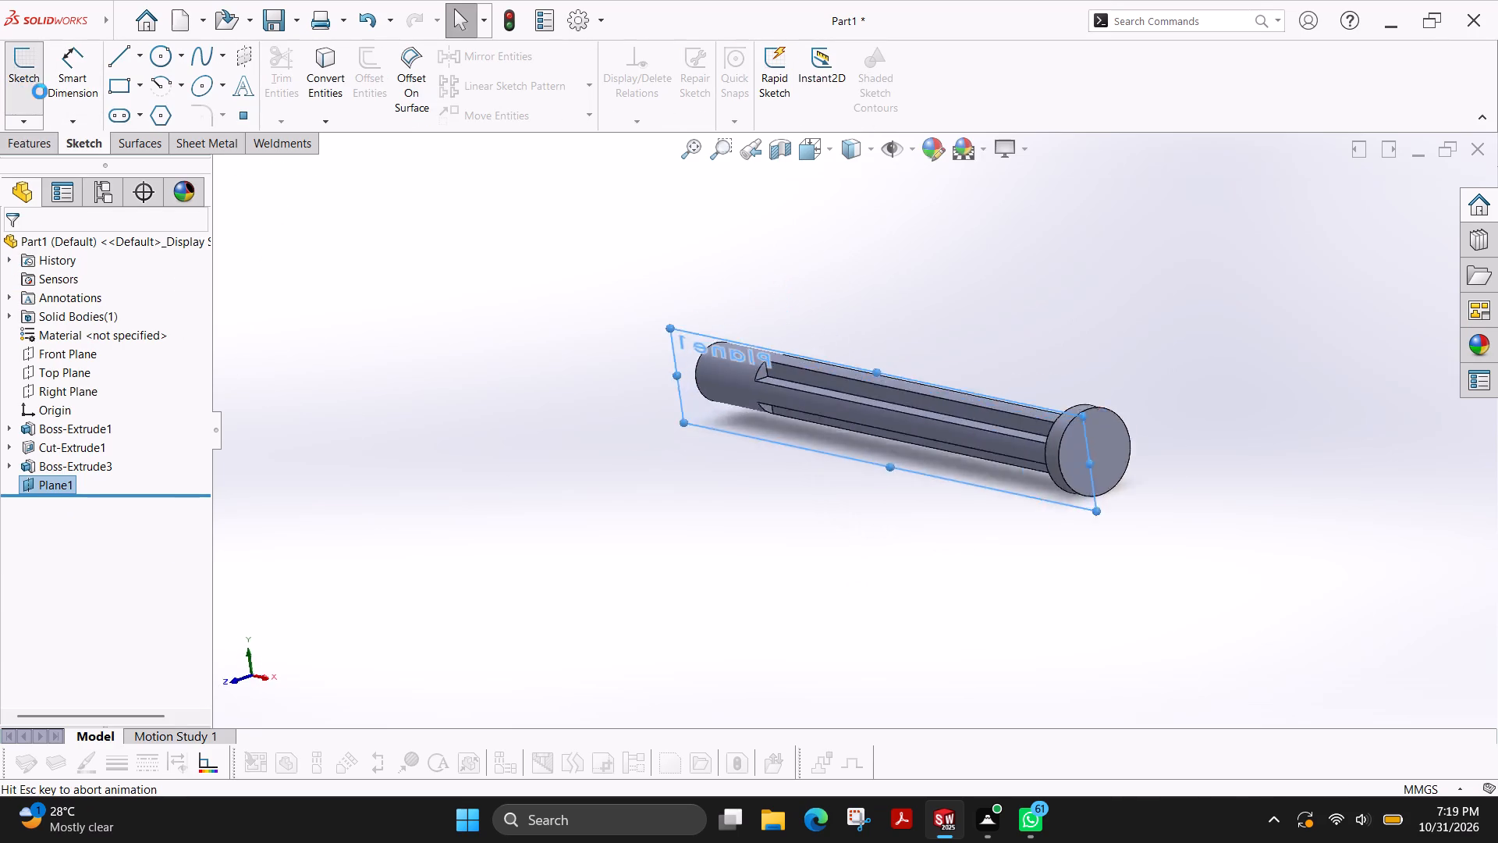
pyautogui.scroll(-2, 637, 423)
pyautogui.scroll(-3, 545, 426)
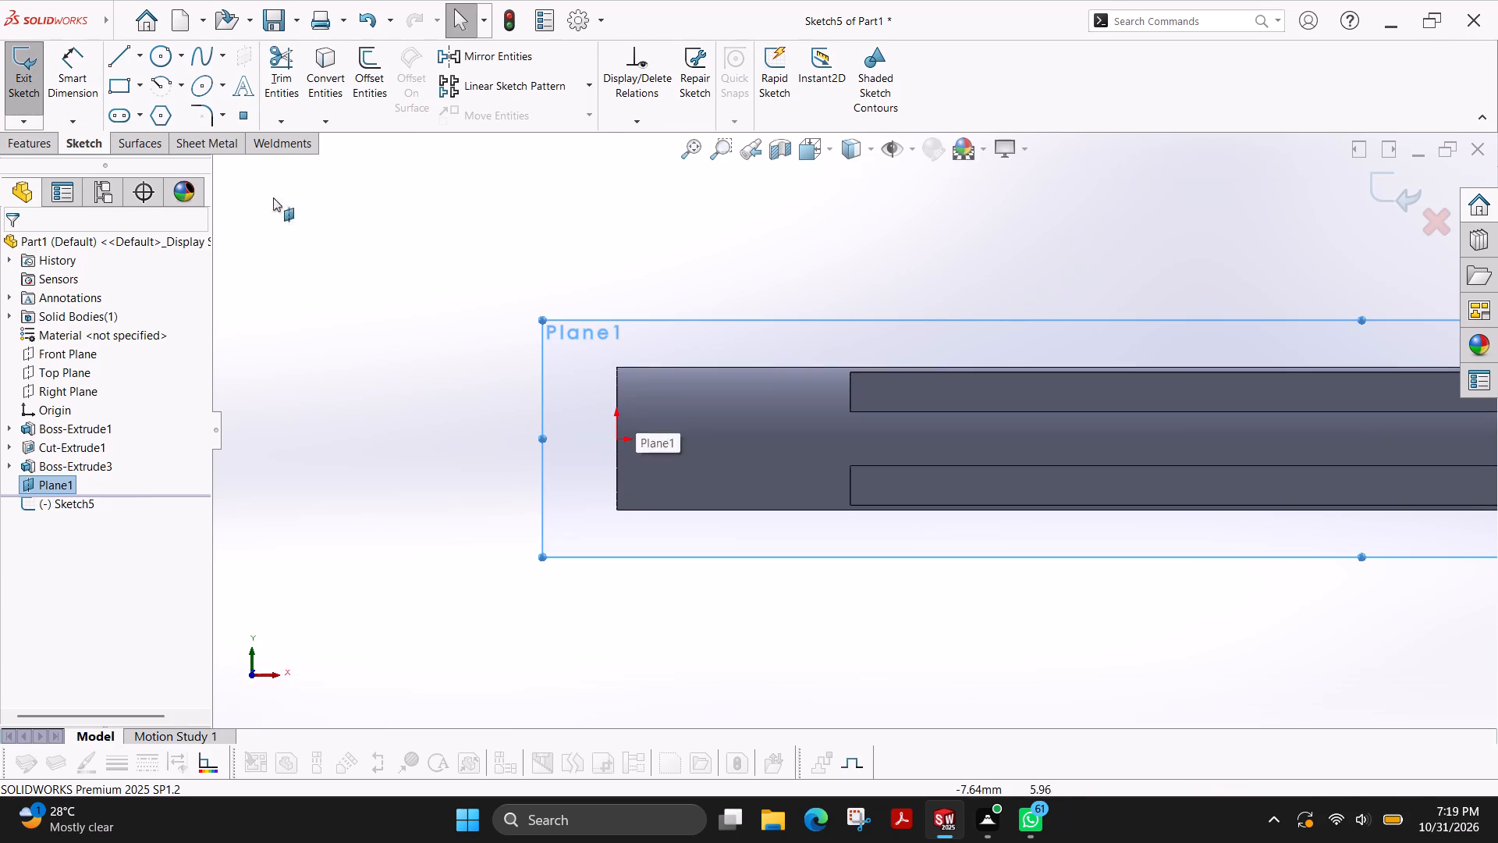
pyautogui.click(137, 90)
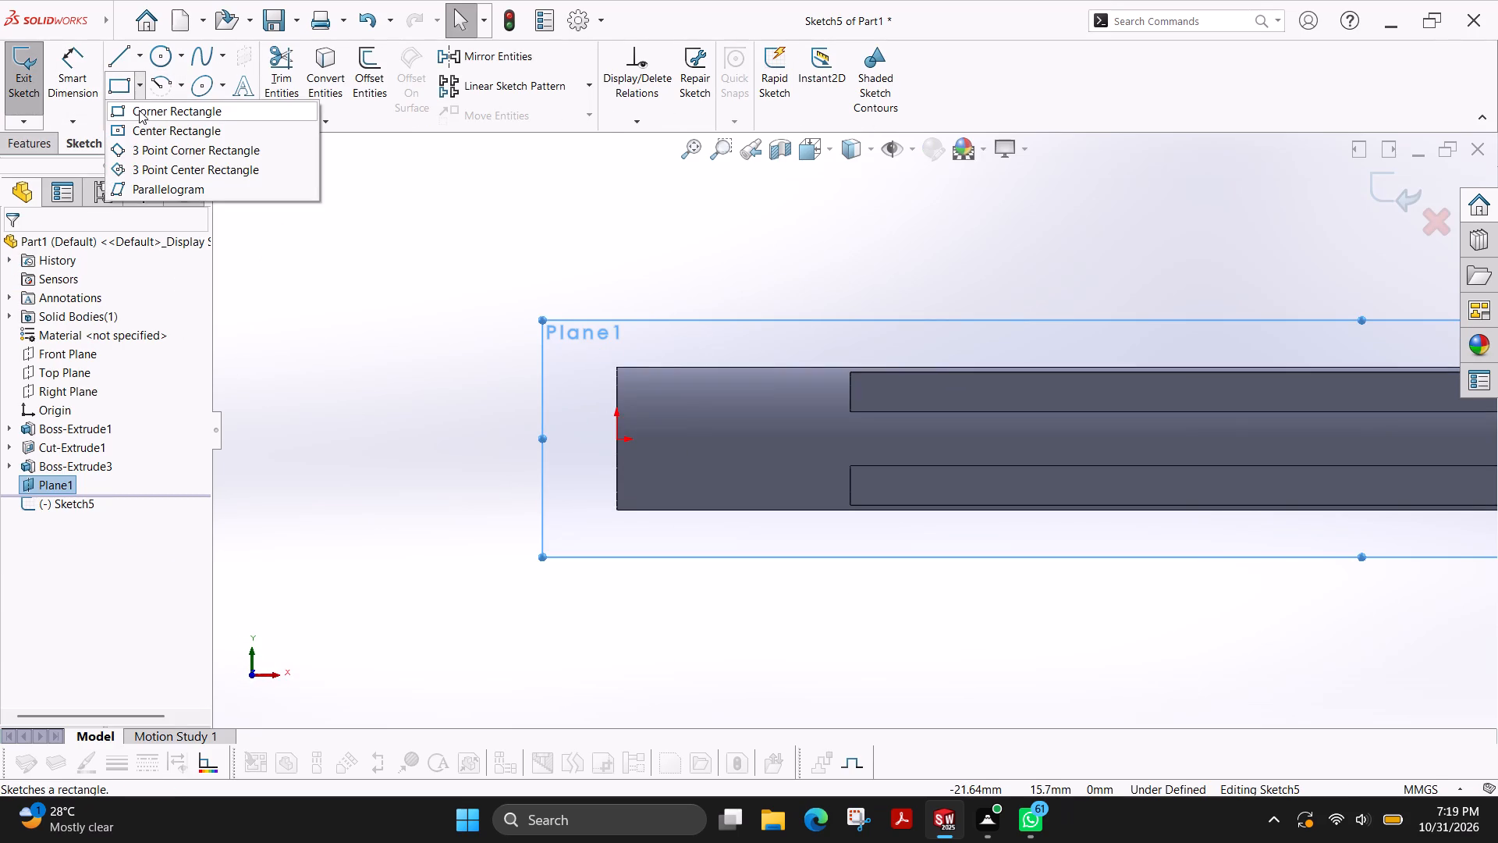
pyautogui.click(139, 110)
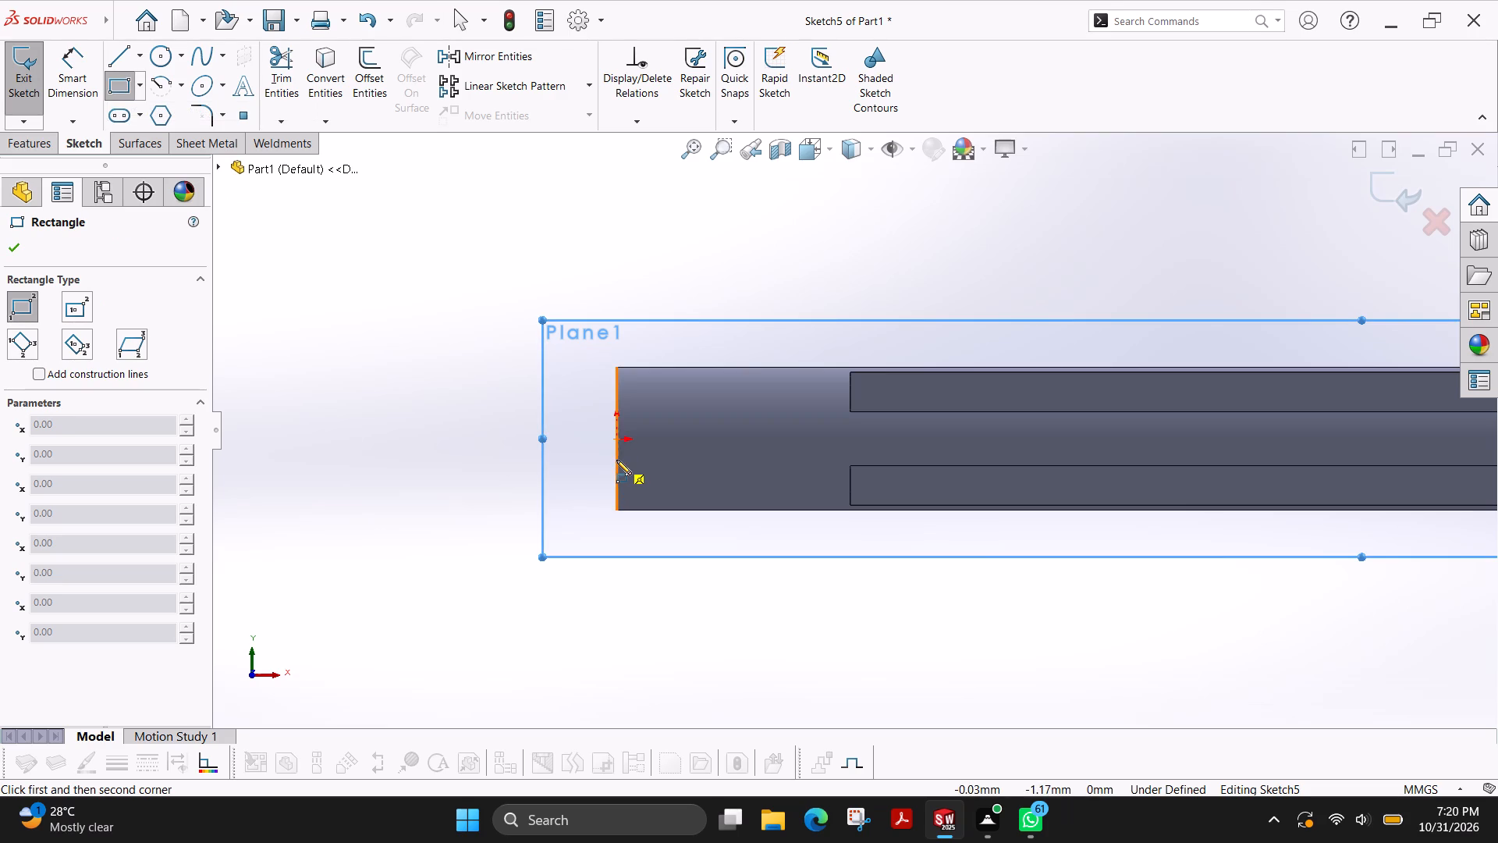
pyautogui.click(616, 460)
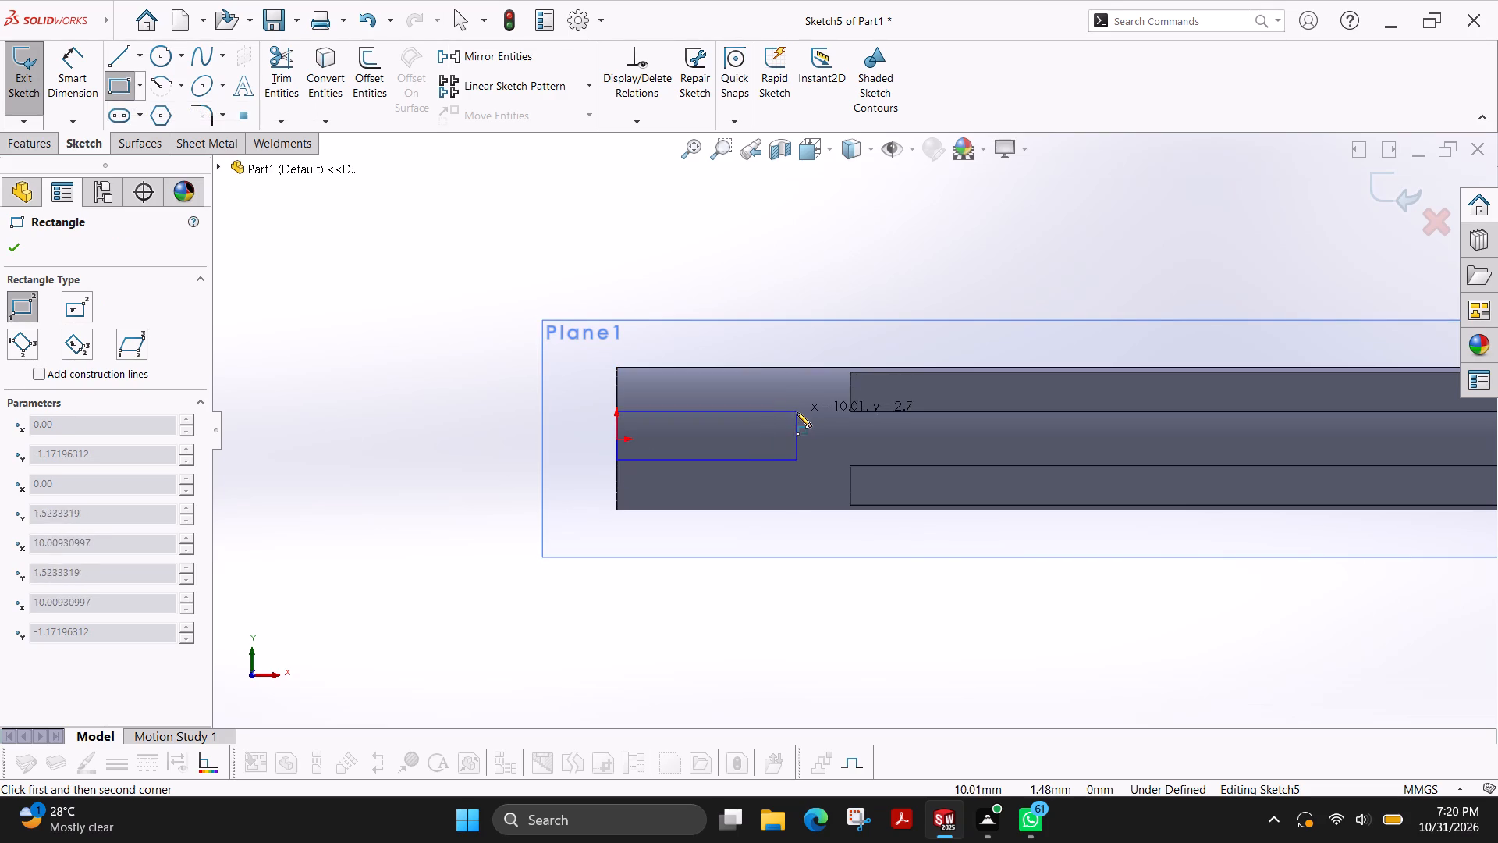
pyautogui.click(801, 406)
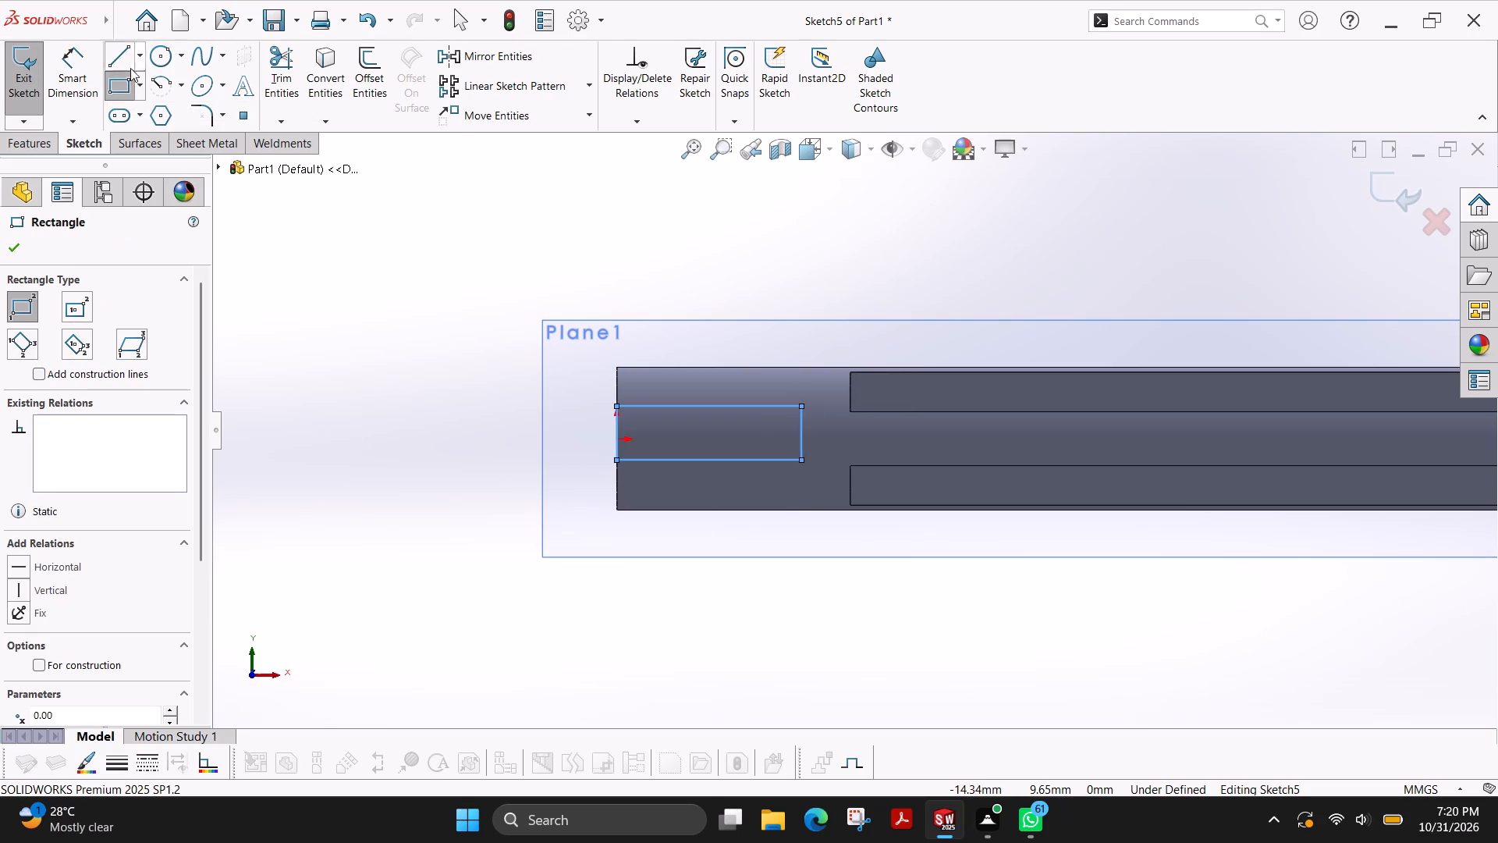
# Dimension the rectangle's long side to 11 mm.
pyautogui.click(71, 76)
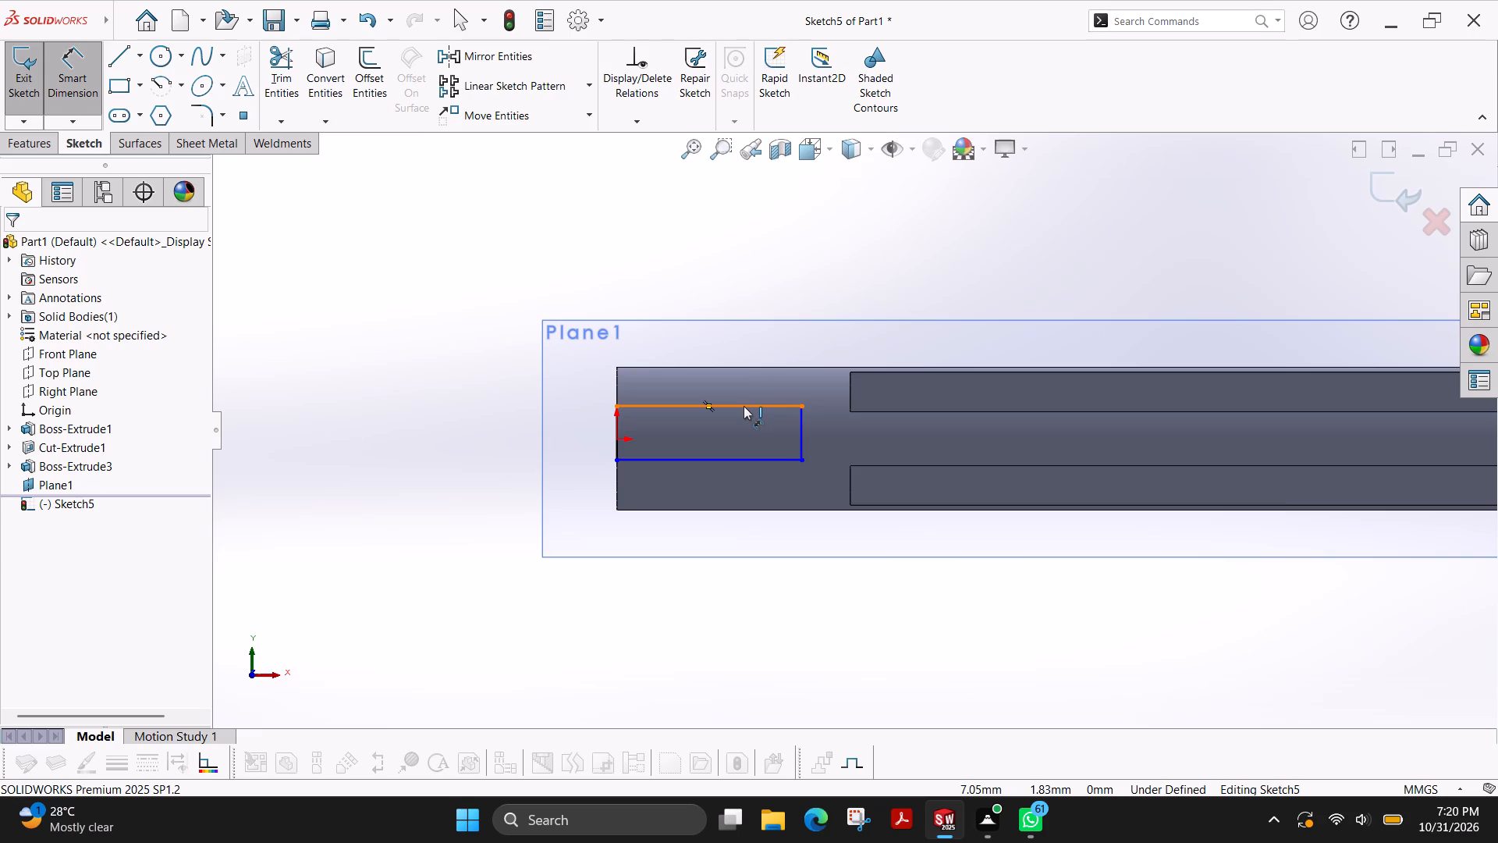
pyautogui.click(744, 406)
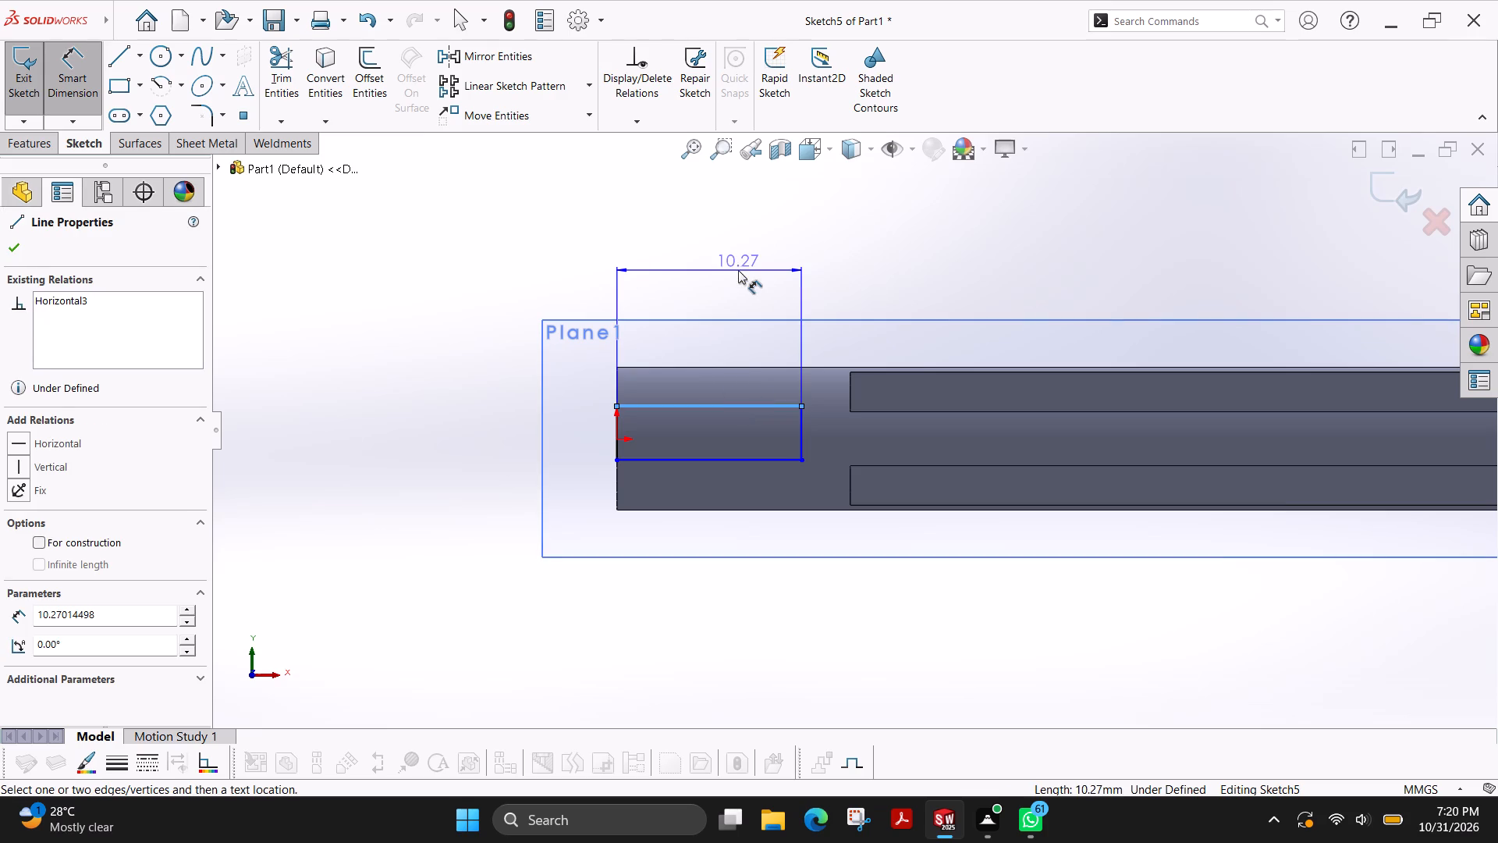
pyautogui.click(735, 270)
pyautogui.write('11')
pyautogui.press('Return')
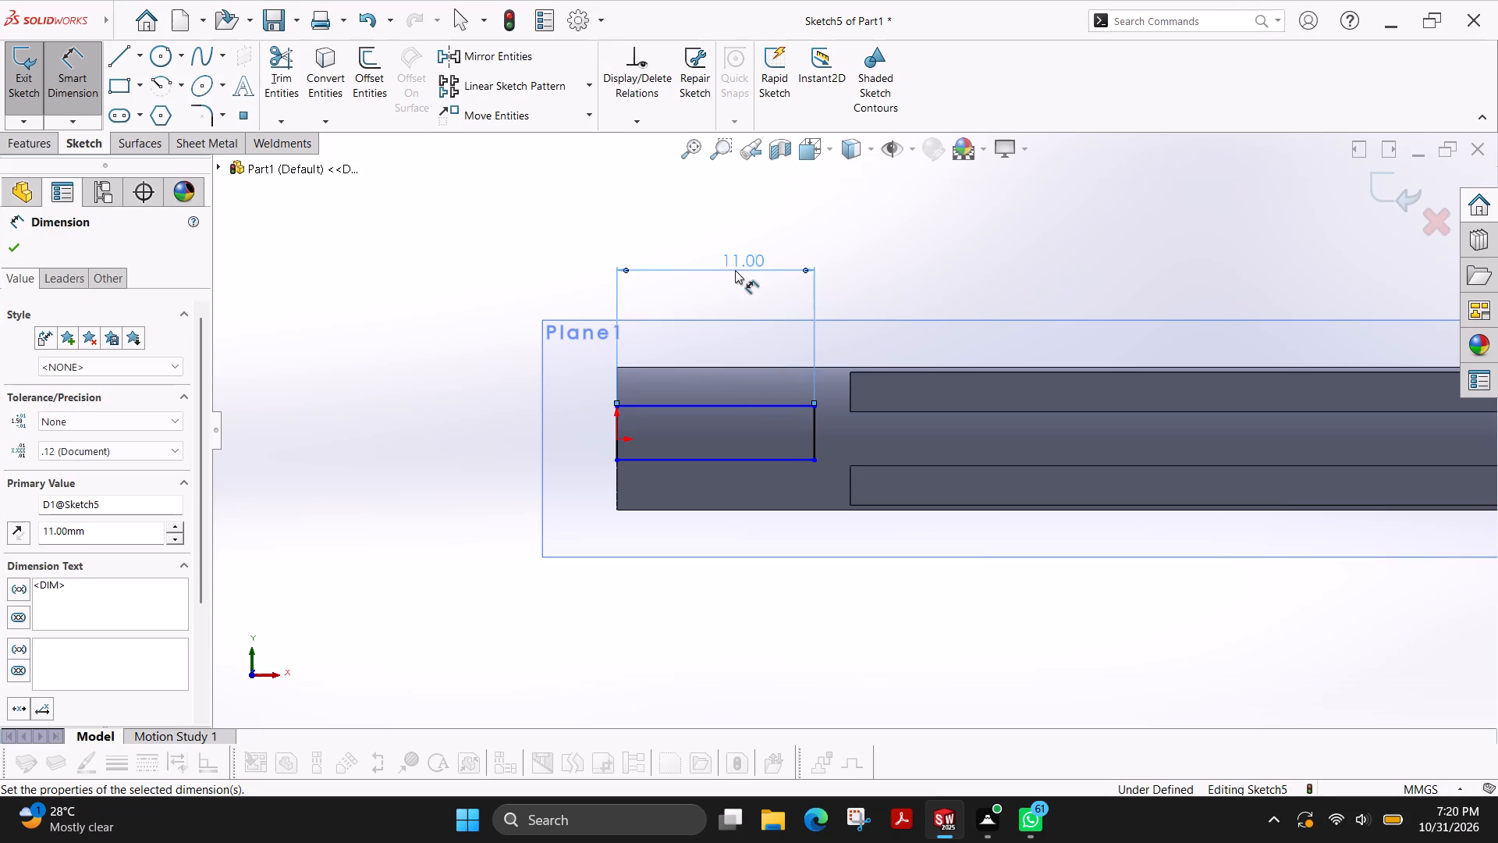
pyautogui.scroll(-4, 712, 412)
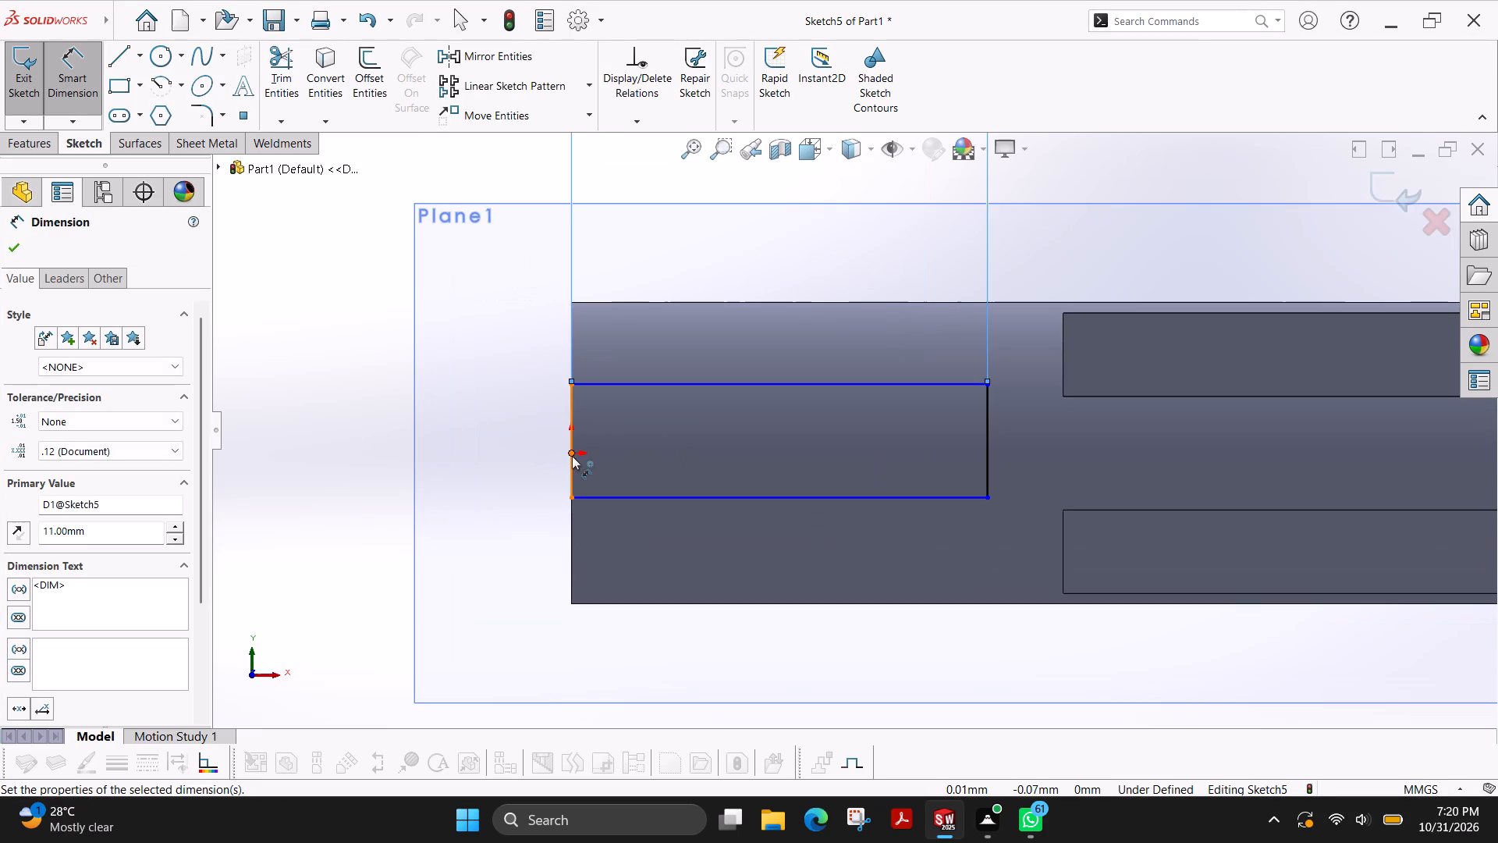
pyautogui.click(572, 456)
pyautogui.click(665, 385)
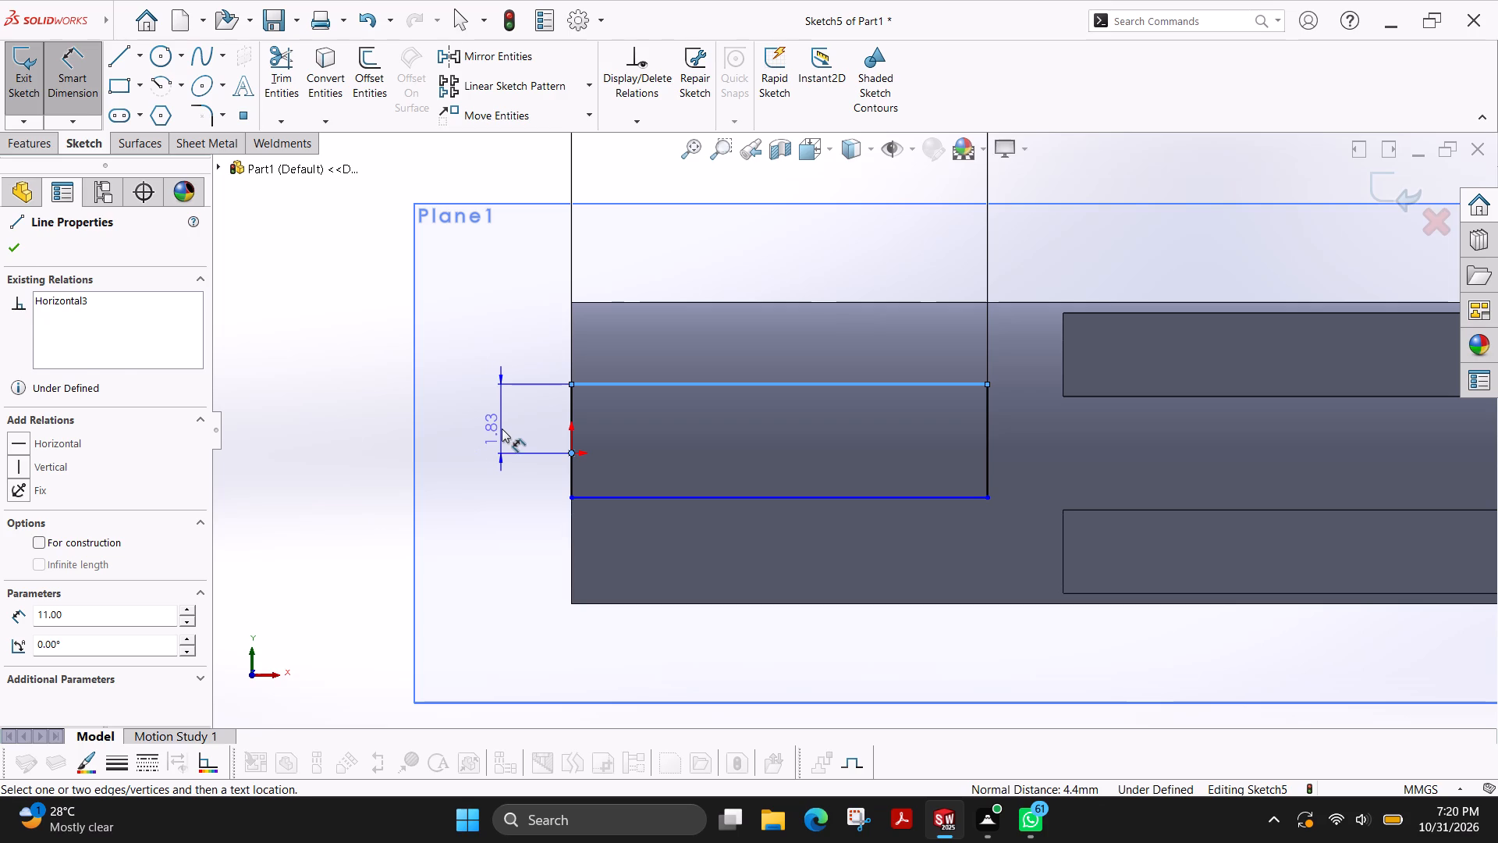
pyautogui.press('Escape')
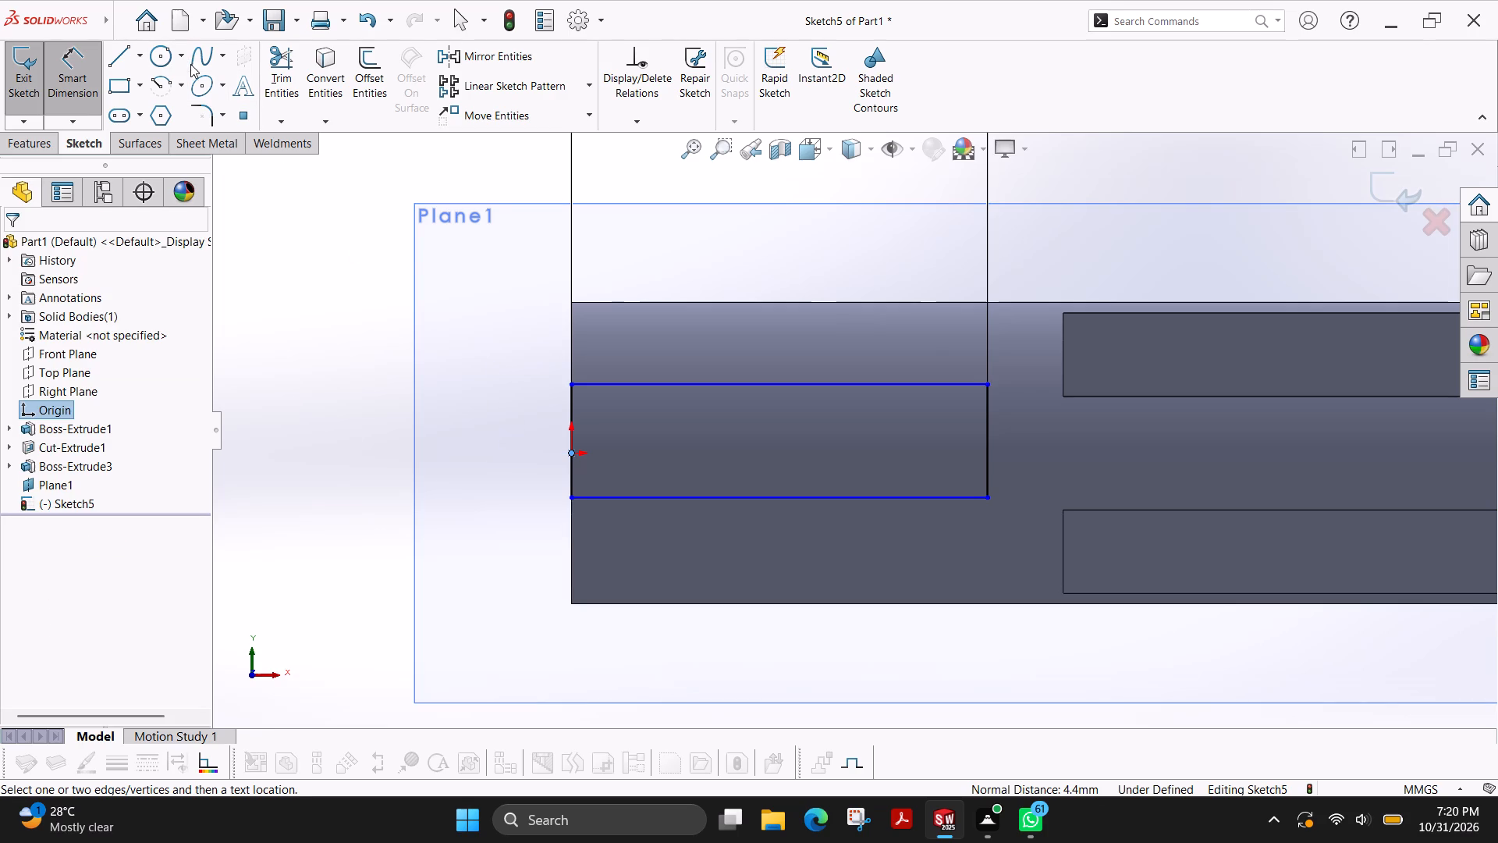
# Draw a perimeter circle about 3 mm in diameter inside the rectangle, tangent to both of its long sides.
pyautogui.click(184, 62)
pyautogui.click(198, 109)
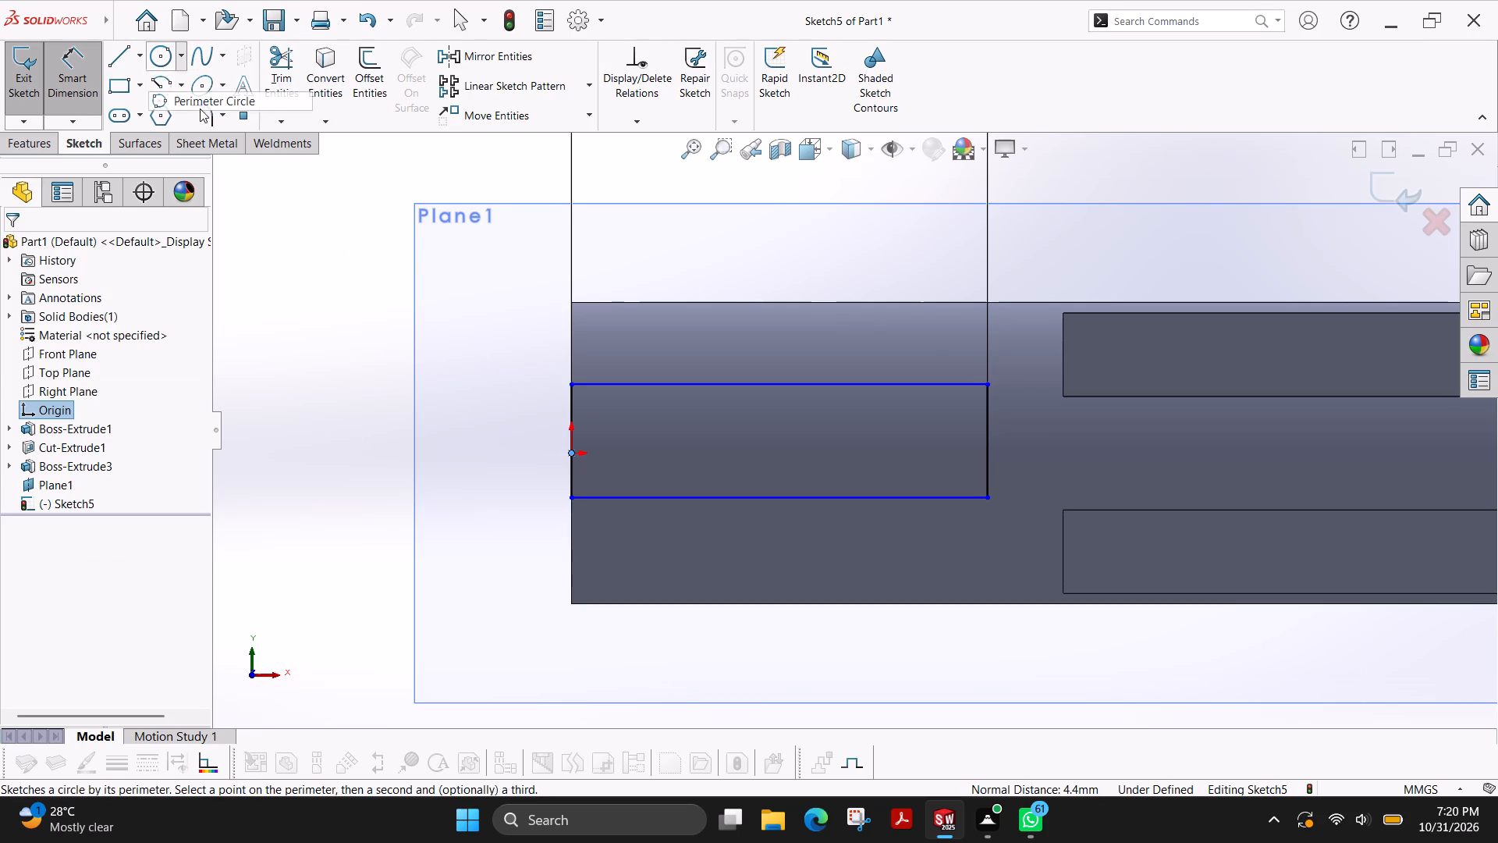
pyautogui.click(771, 386)
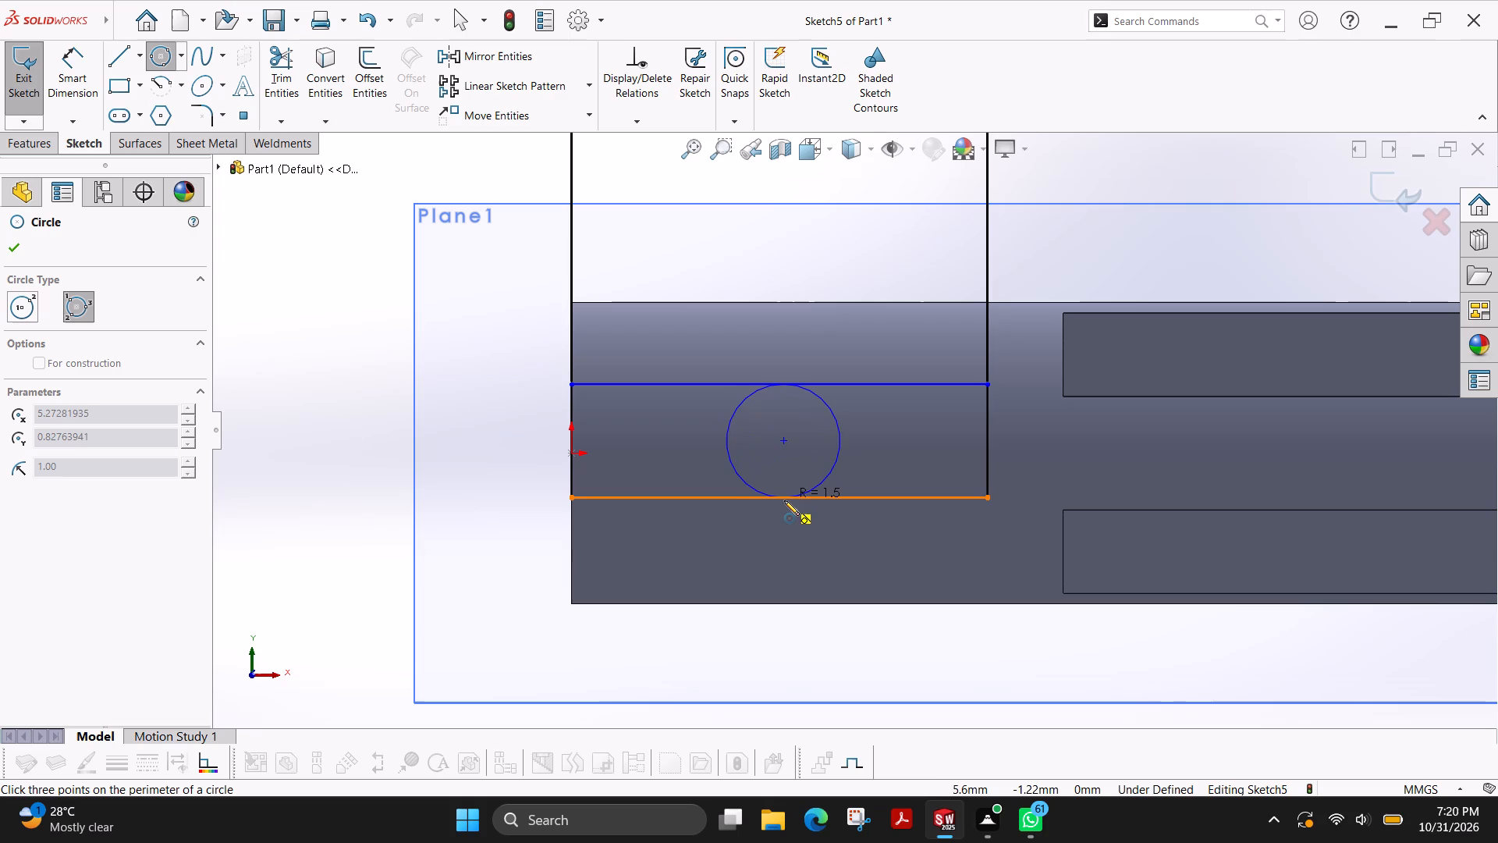
pyautogui.click(784, 501)
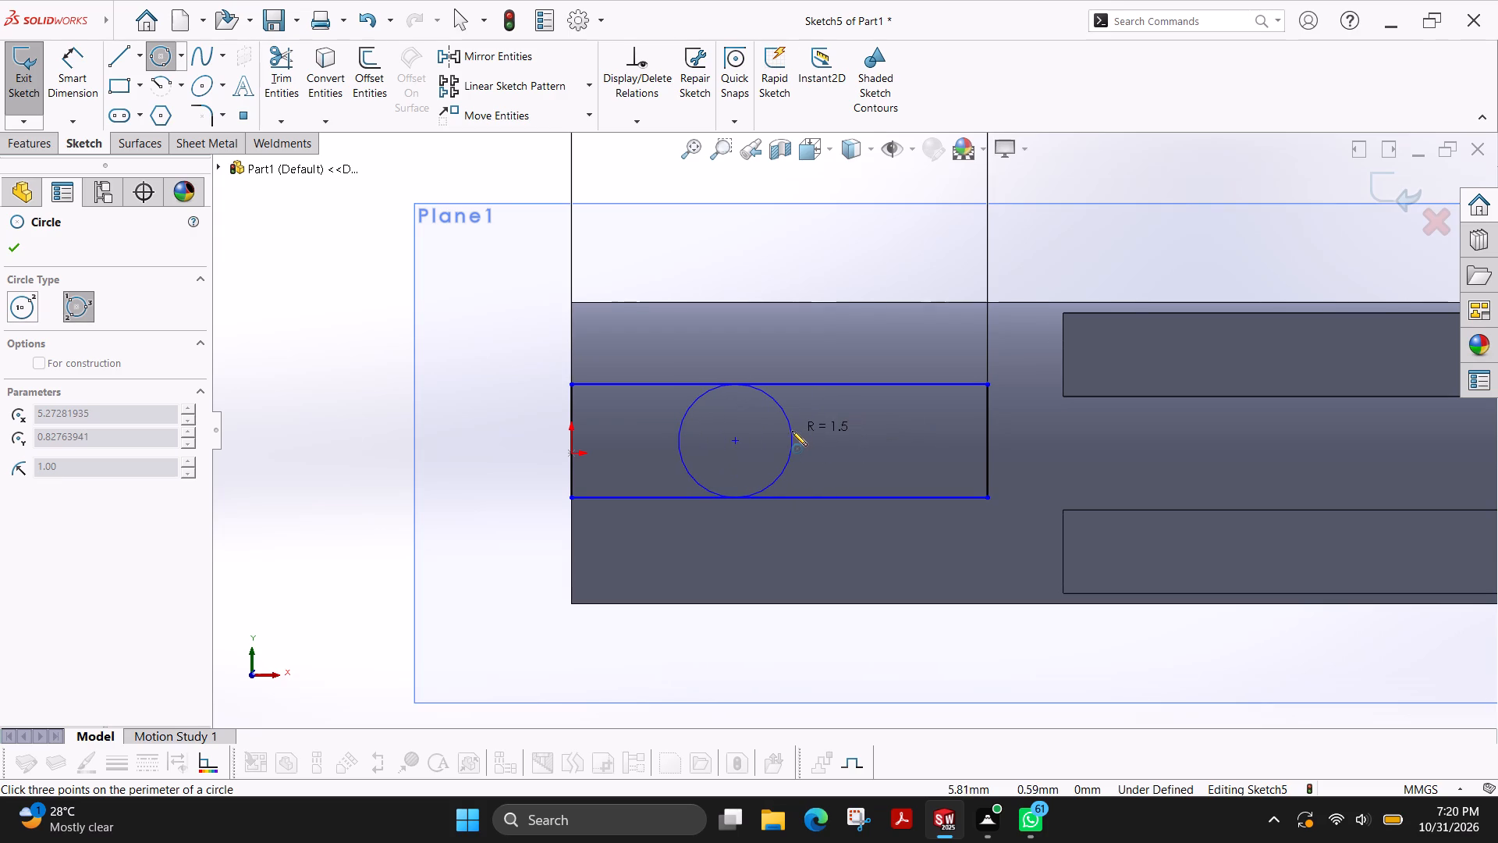
pyautogui.click(792, 431)
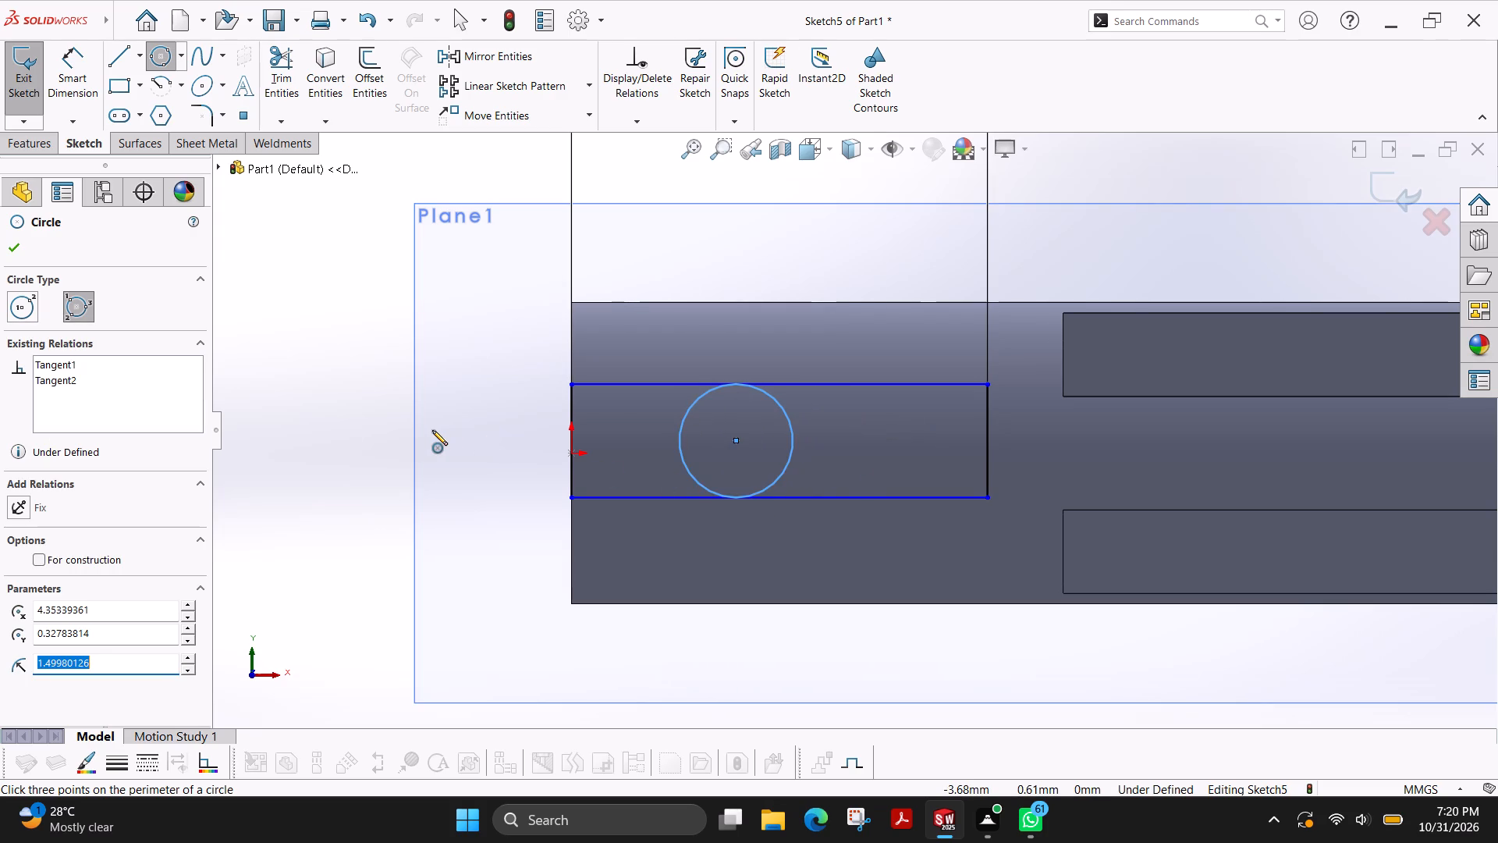
# Dimension the circle's diameter to 3 mm.
pyautogui.click(70, 70)
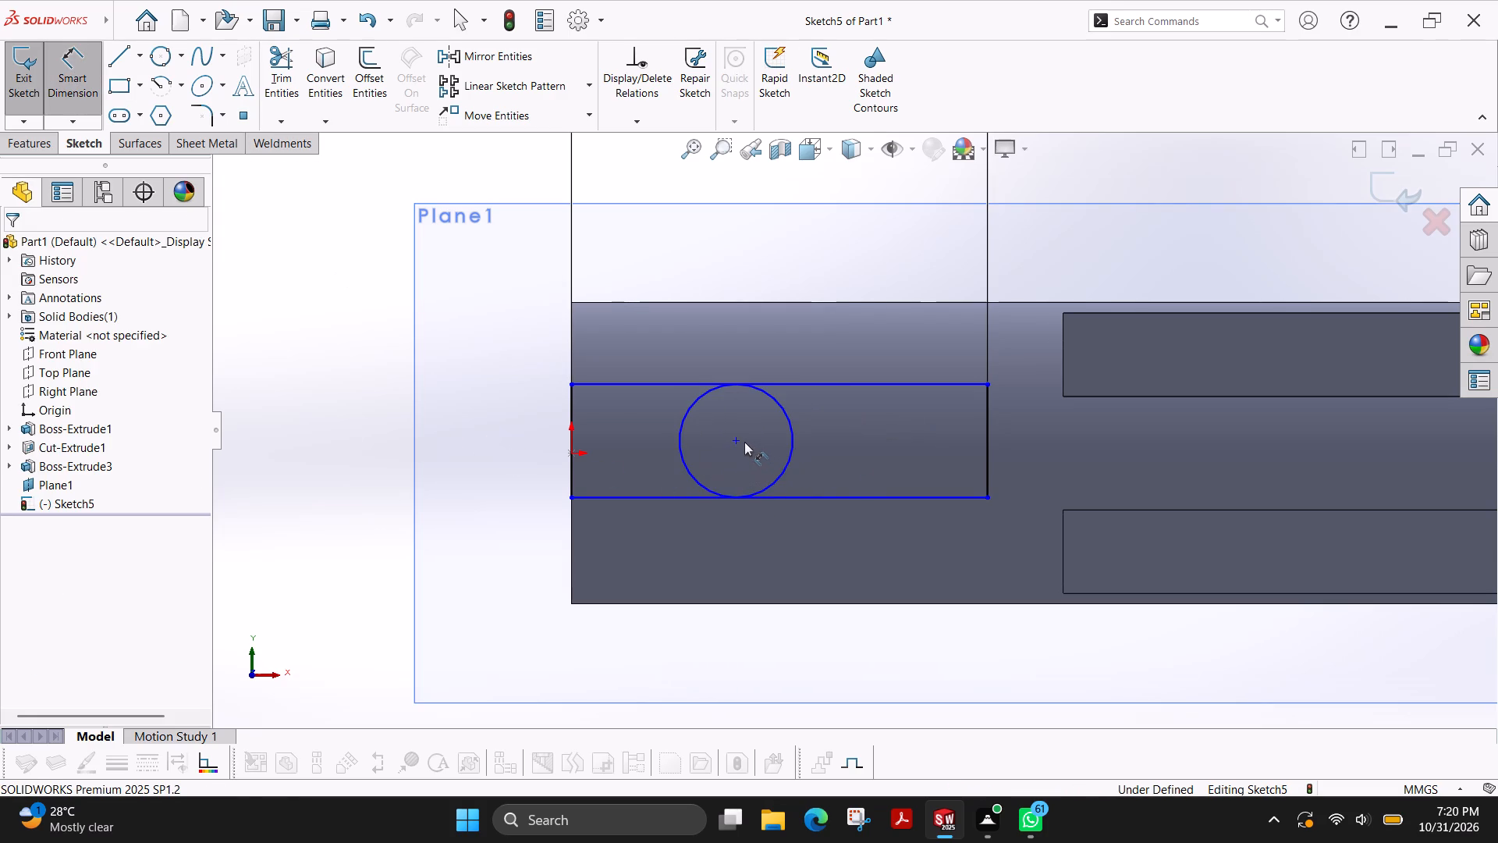
pyautogui.click(693, 402)
pyautogui.click(657, 255)
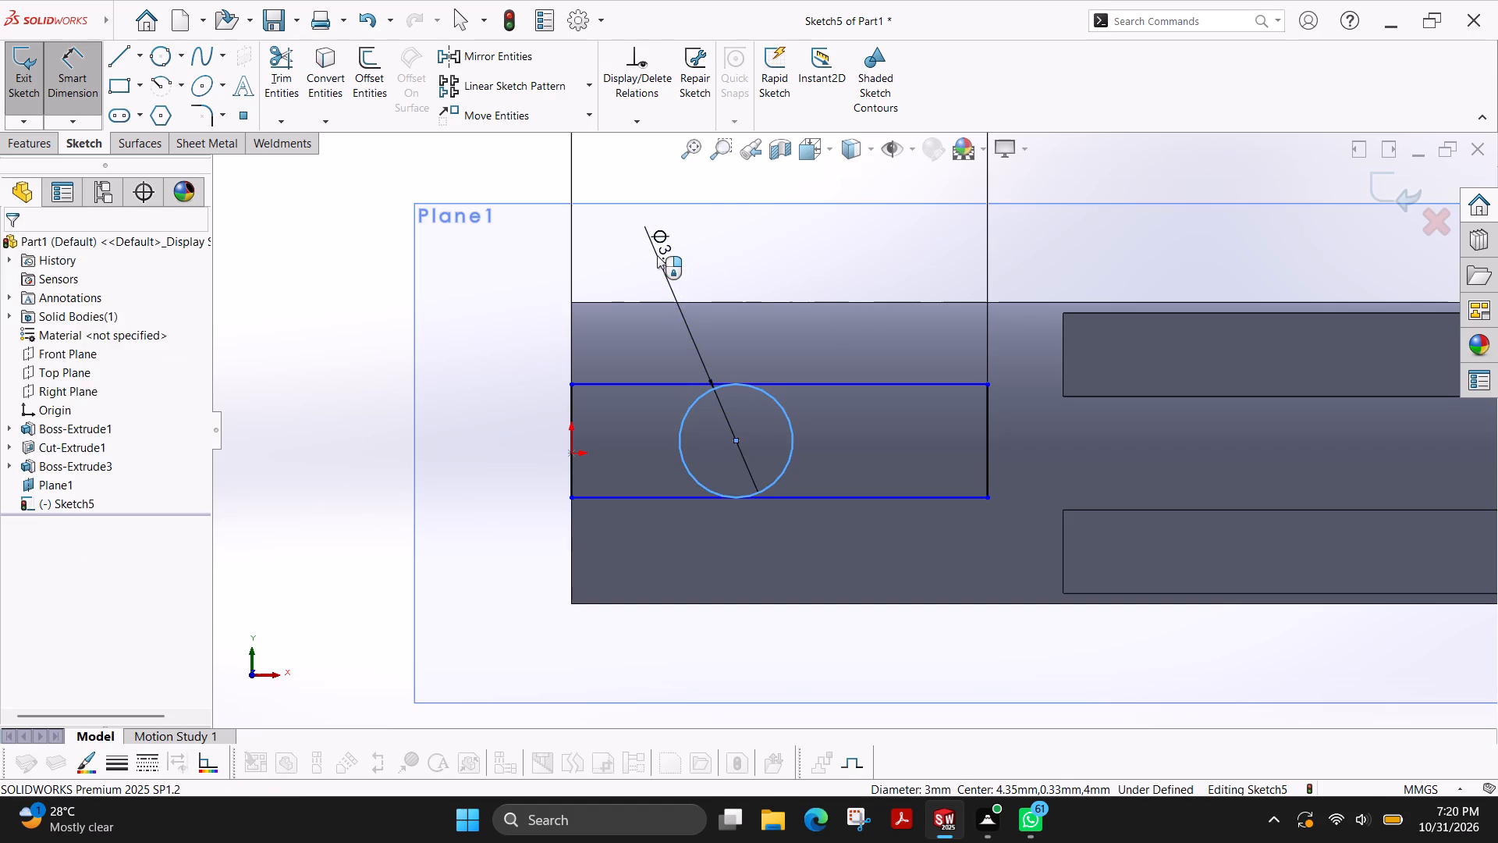
pyautogui.press('3')
pyautogui.press('Return')
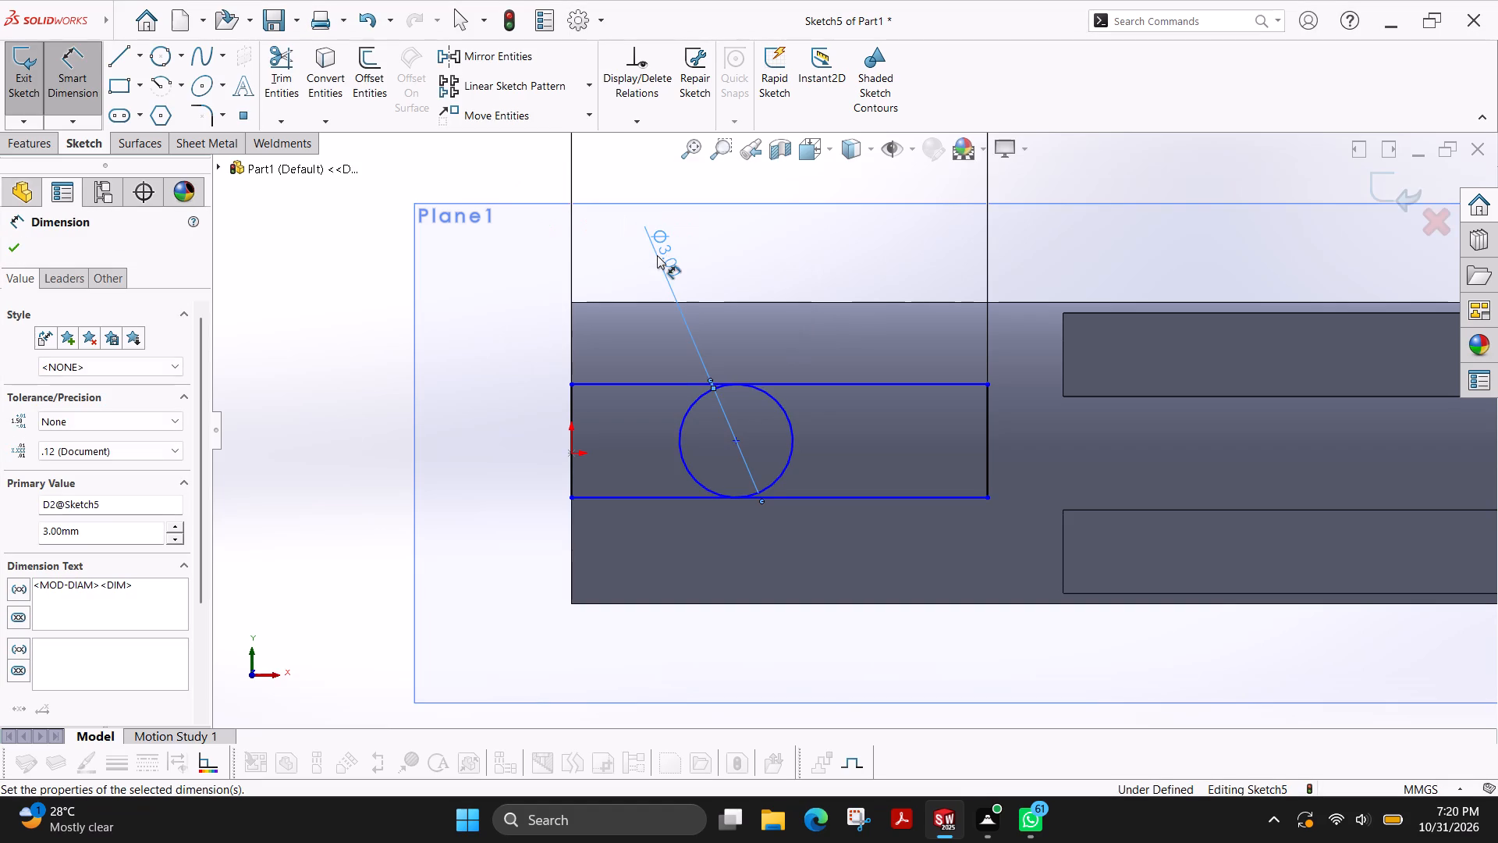
# Dimension the distance from the origin to the rectangle's upper long side to 1.5 mm.
pyautogui.click(571, 454)
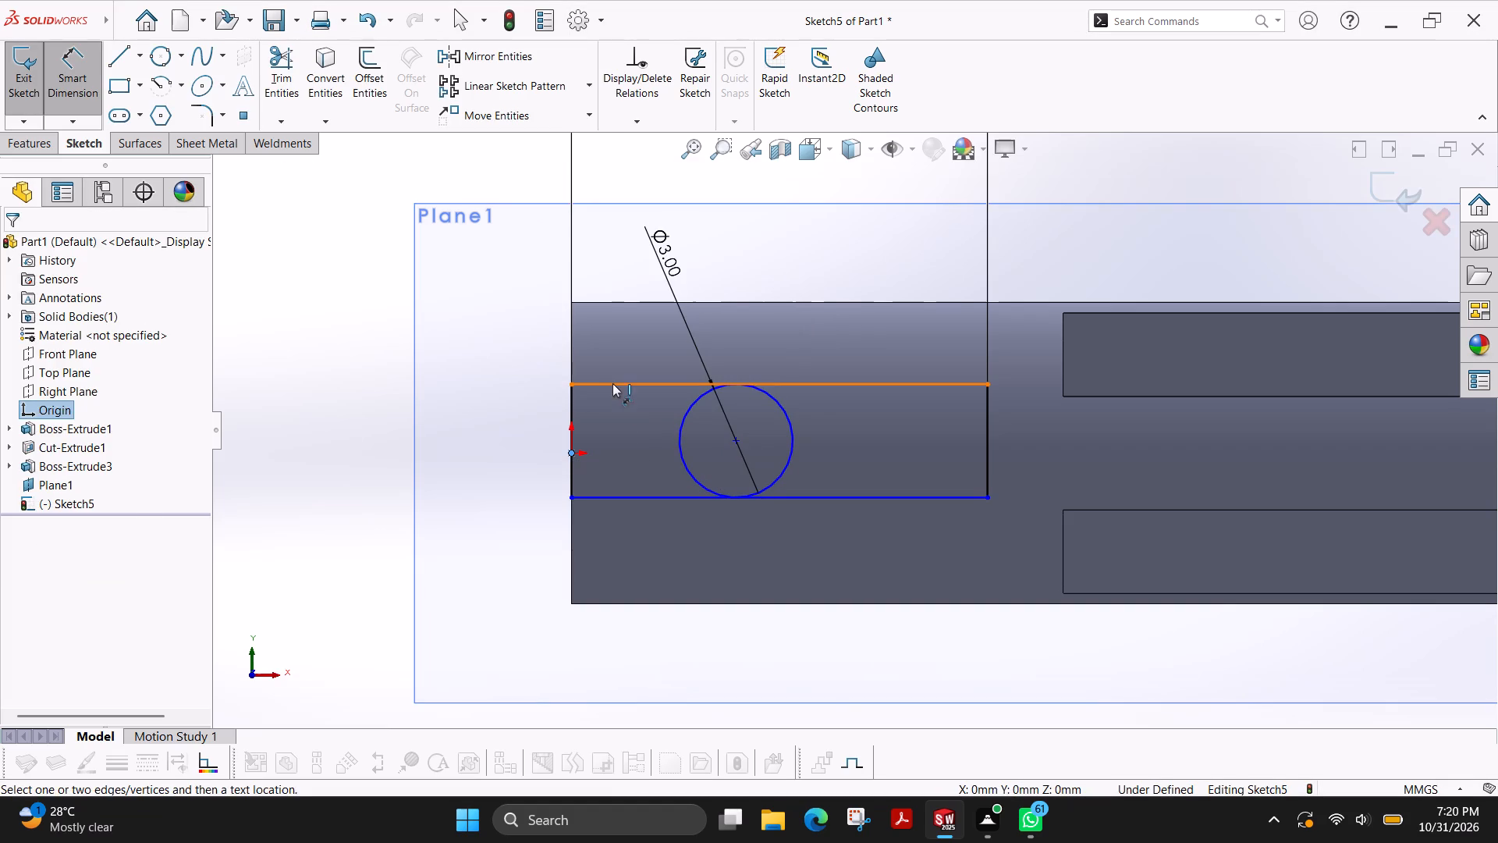
pyautogui.click(613, 382)
pyautogui.click(506, 426)
pyautogui.press('0')
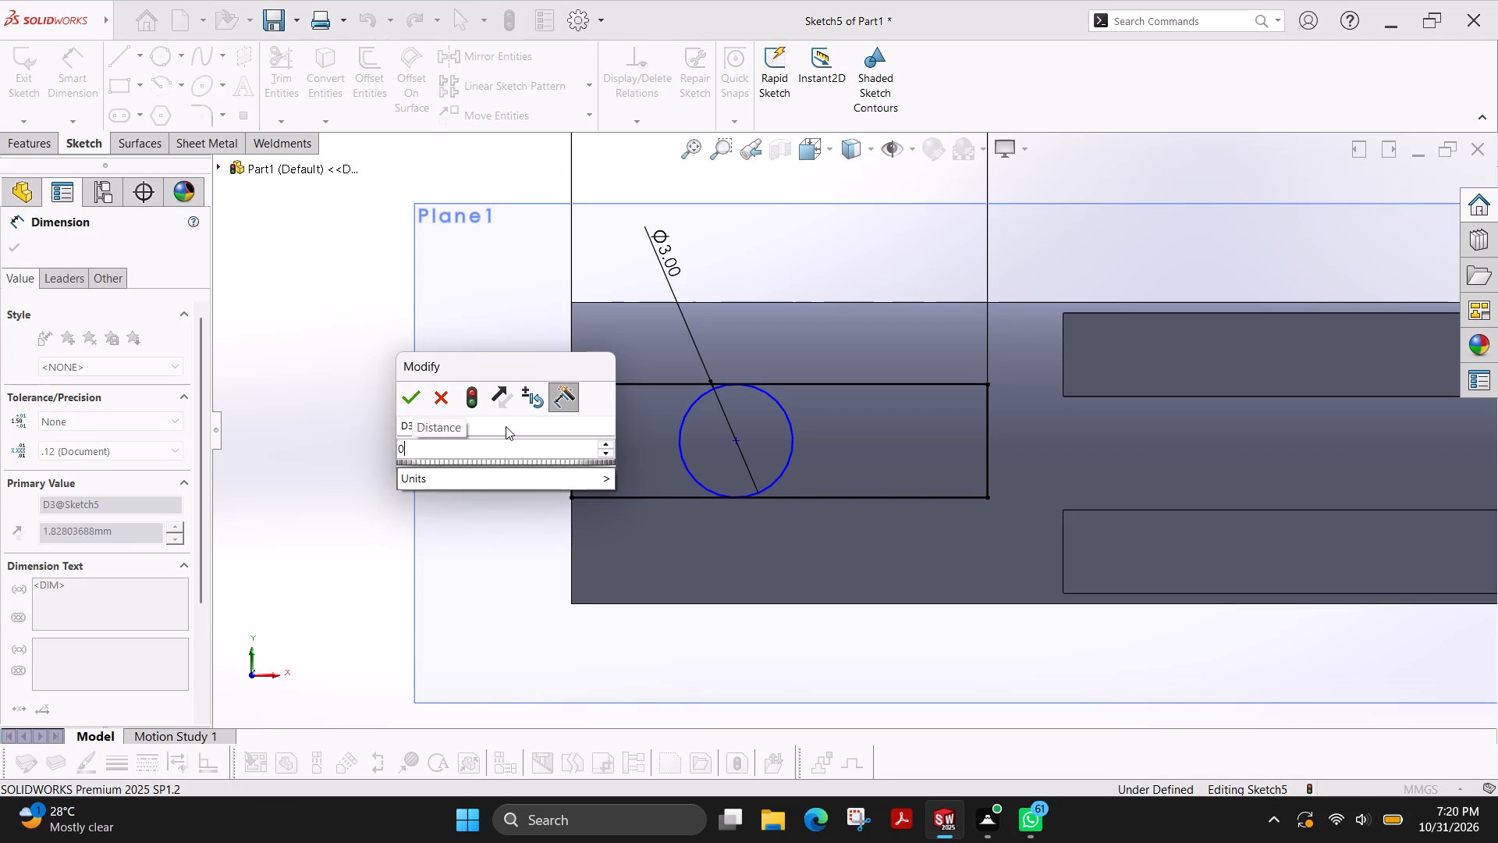
pyautogui.press('BackSpace')
pyautogui.write('1.5')
pyautogui.press('Return')
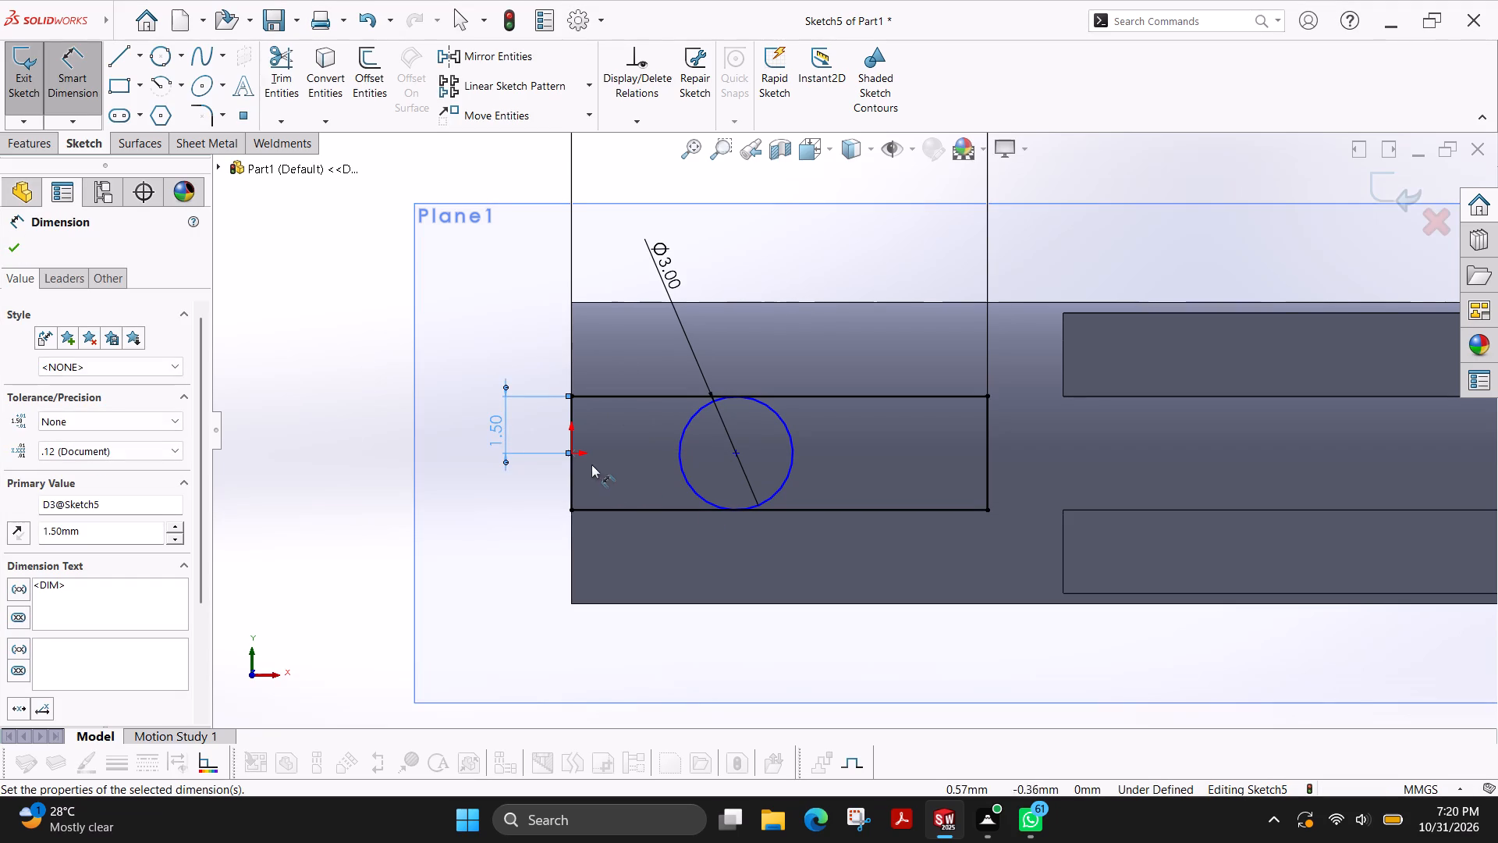
# Dimension the circle's centre 5 mm from the rectangle's short side on the rod's plain end.
pyautogui.click(570, 473)
pyautogui.click(737, 456)
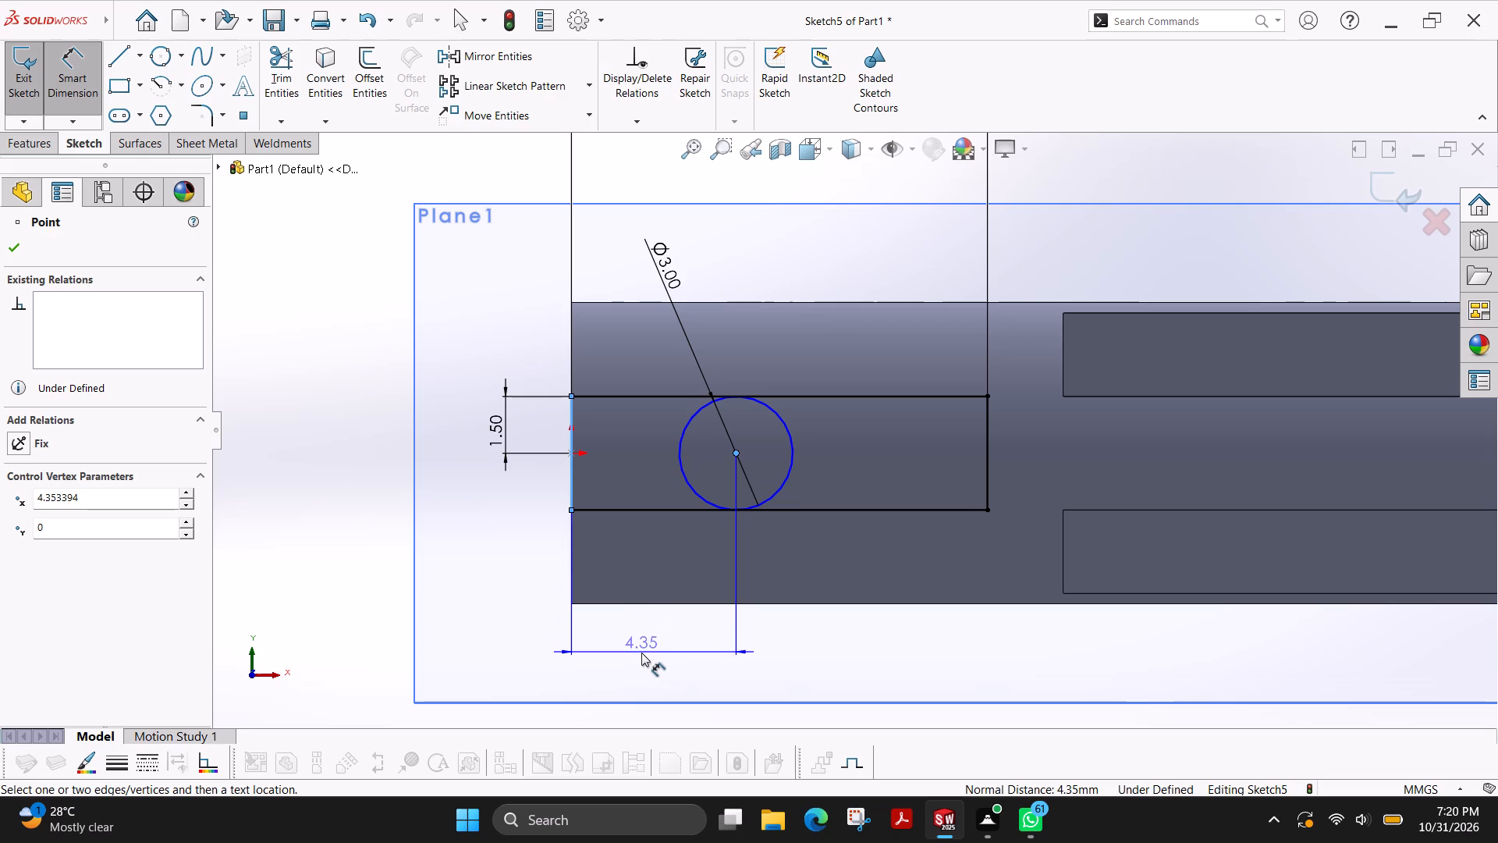
pyautogui.click(641, 653)
pyautogui.press('5')
pyautogui.press('Return')
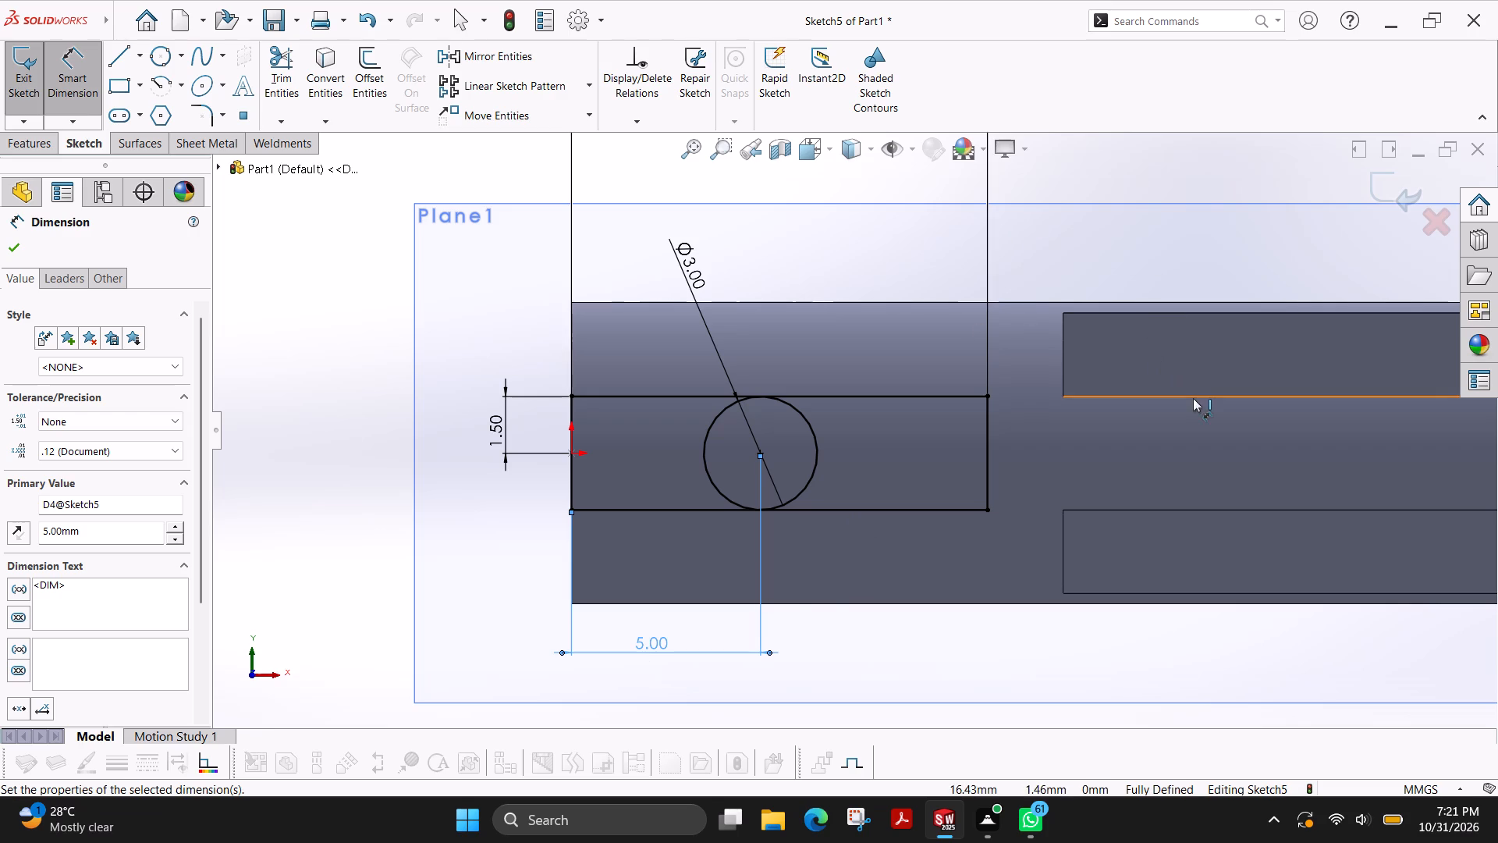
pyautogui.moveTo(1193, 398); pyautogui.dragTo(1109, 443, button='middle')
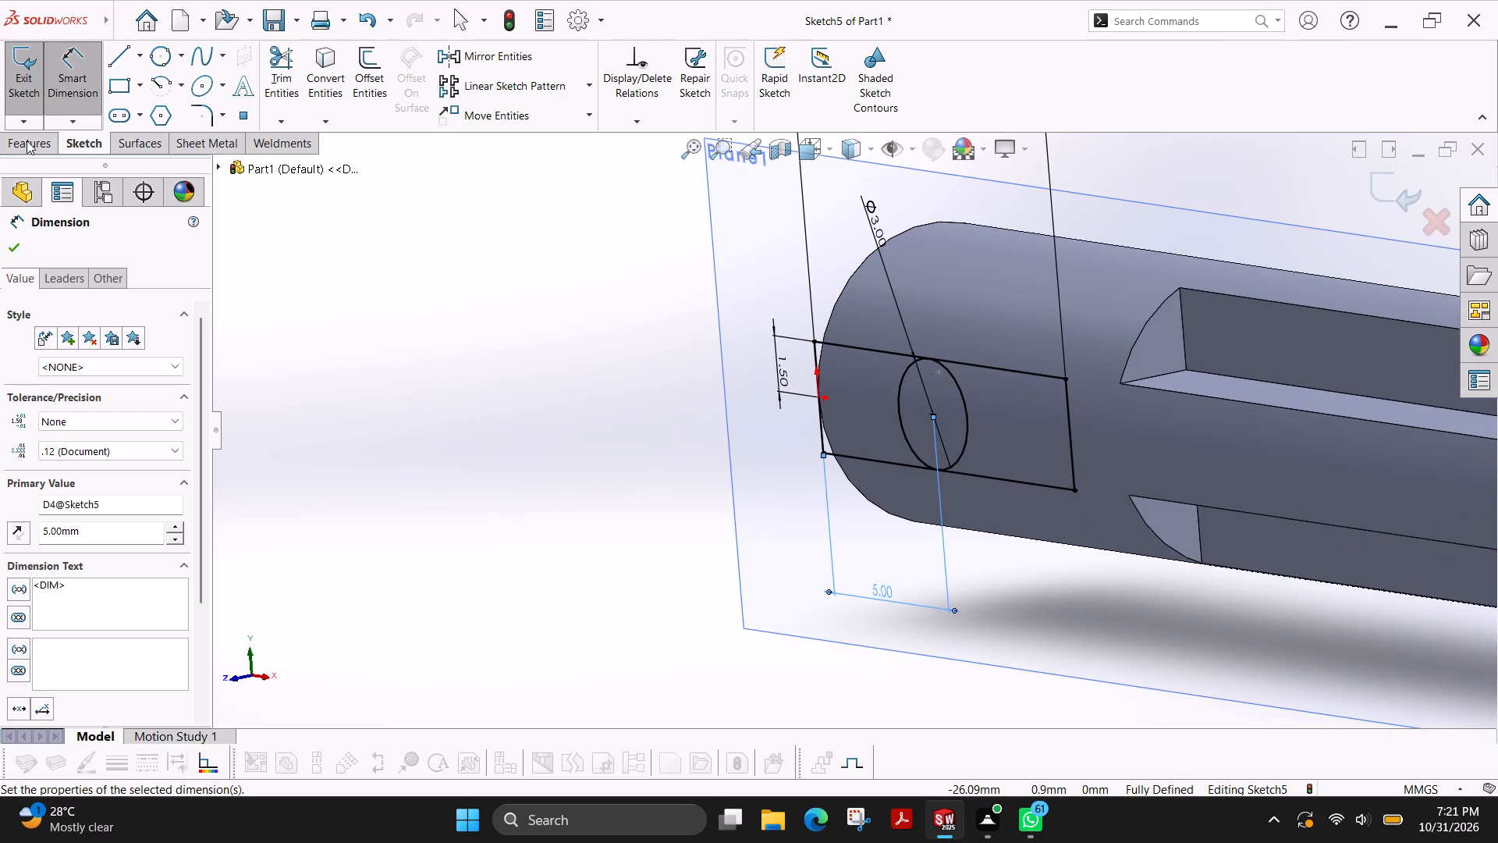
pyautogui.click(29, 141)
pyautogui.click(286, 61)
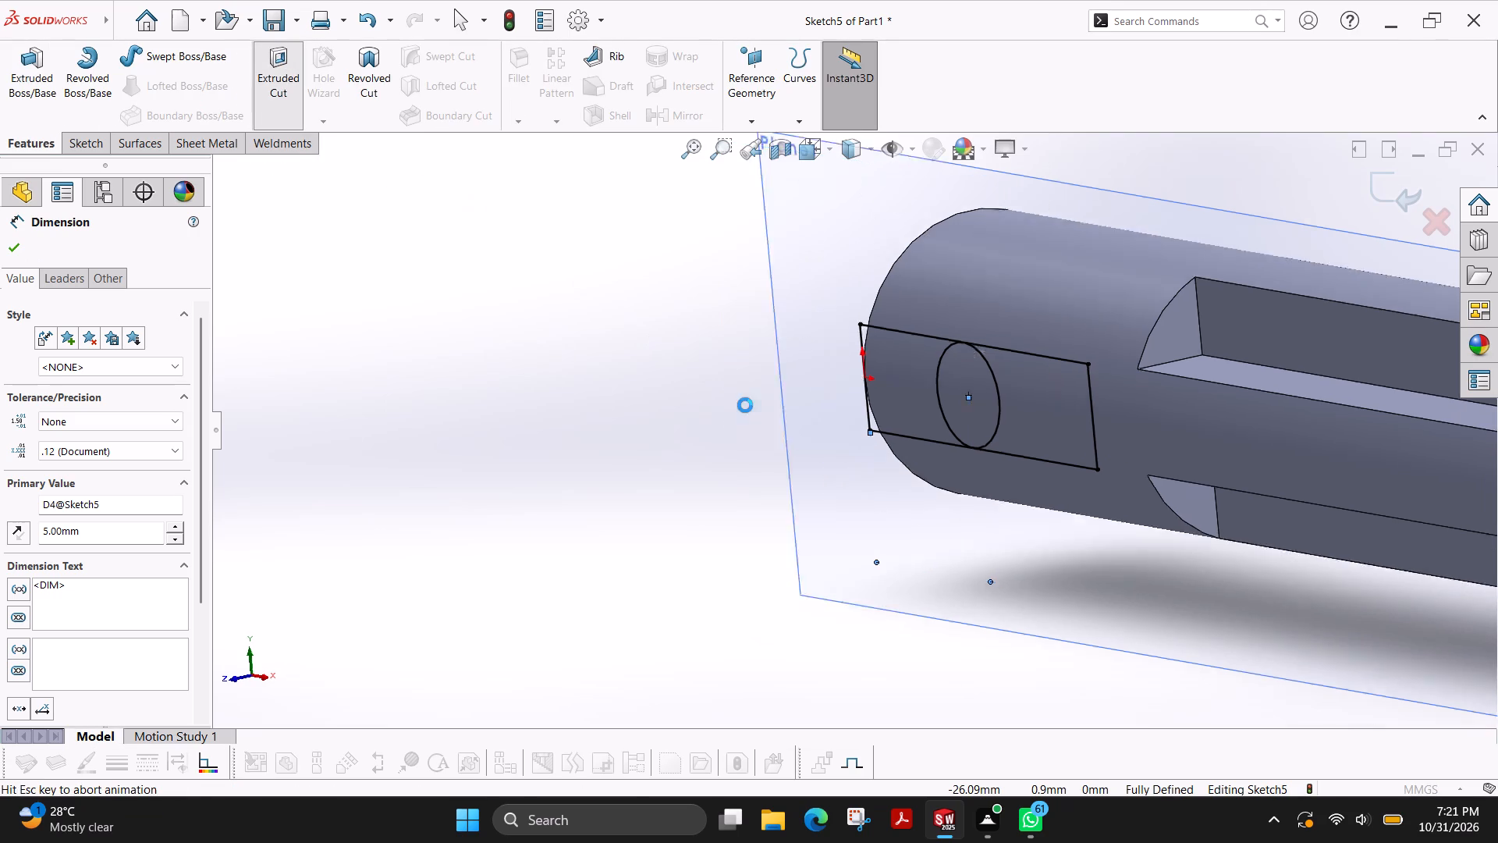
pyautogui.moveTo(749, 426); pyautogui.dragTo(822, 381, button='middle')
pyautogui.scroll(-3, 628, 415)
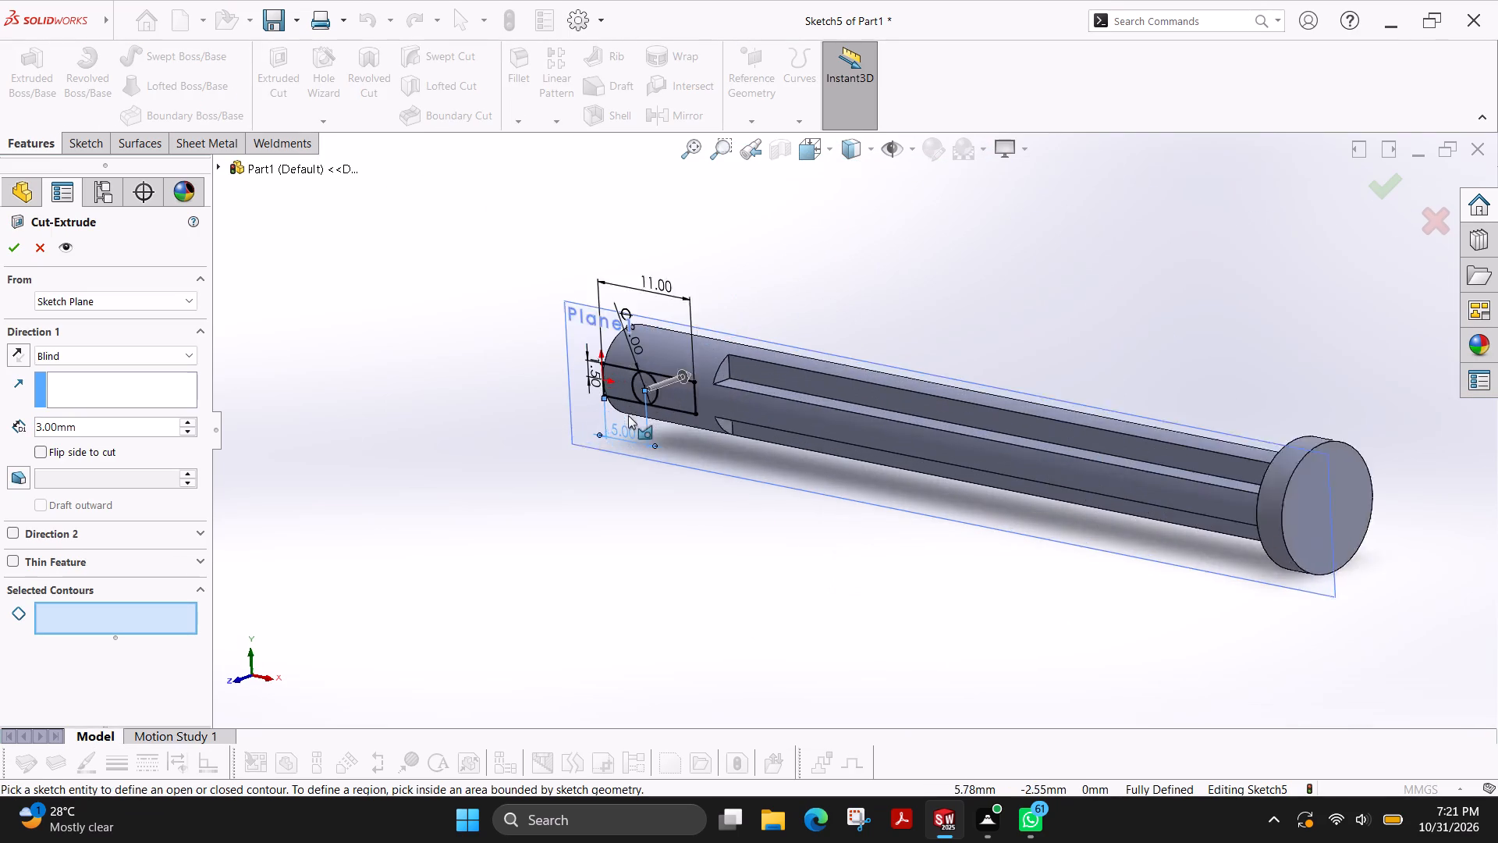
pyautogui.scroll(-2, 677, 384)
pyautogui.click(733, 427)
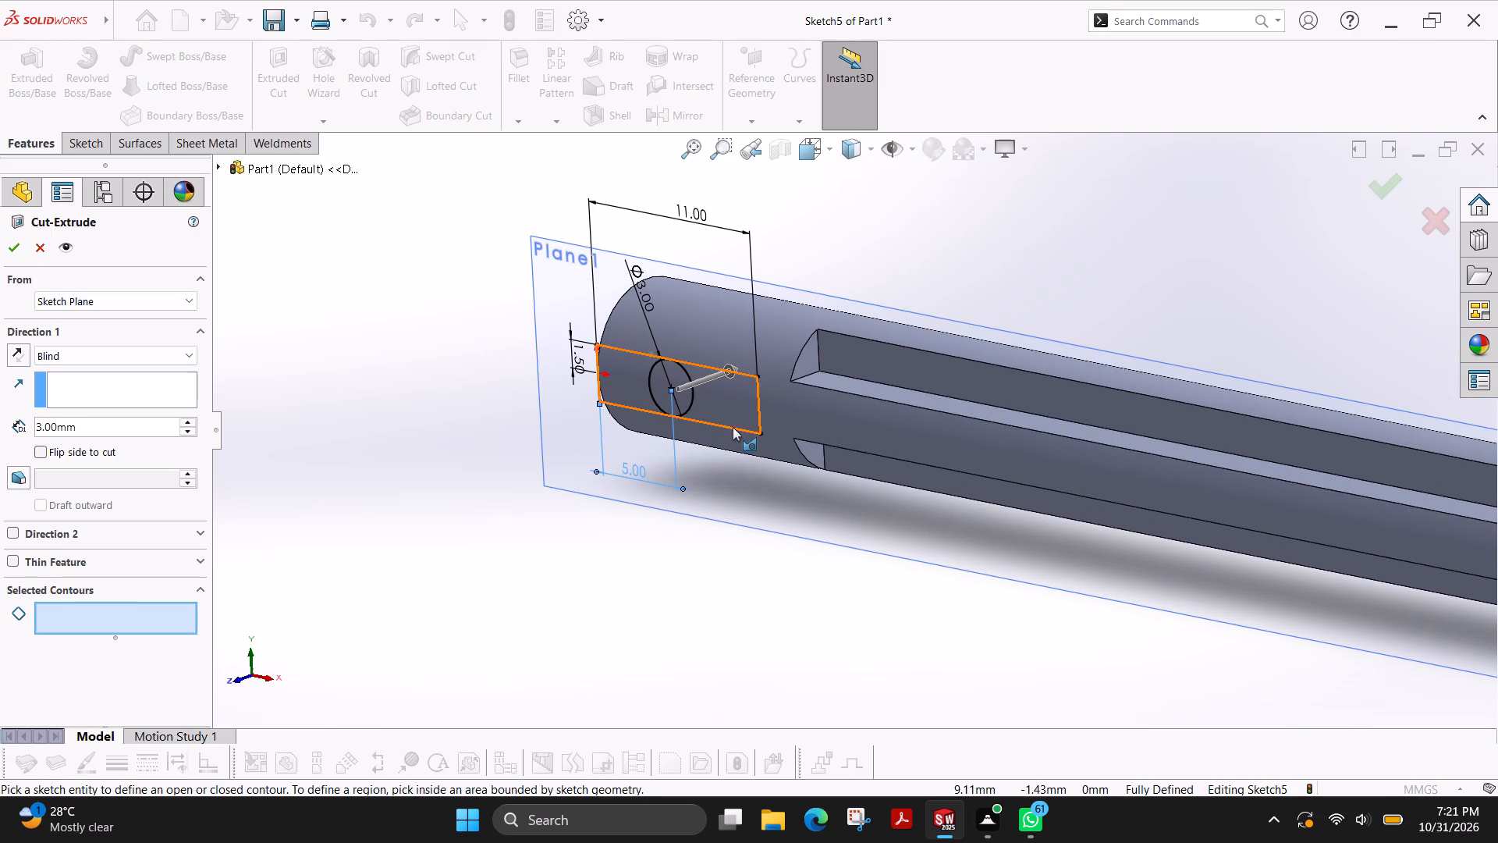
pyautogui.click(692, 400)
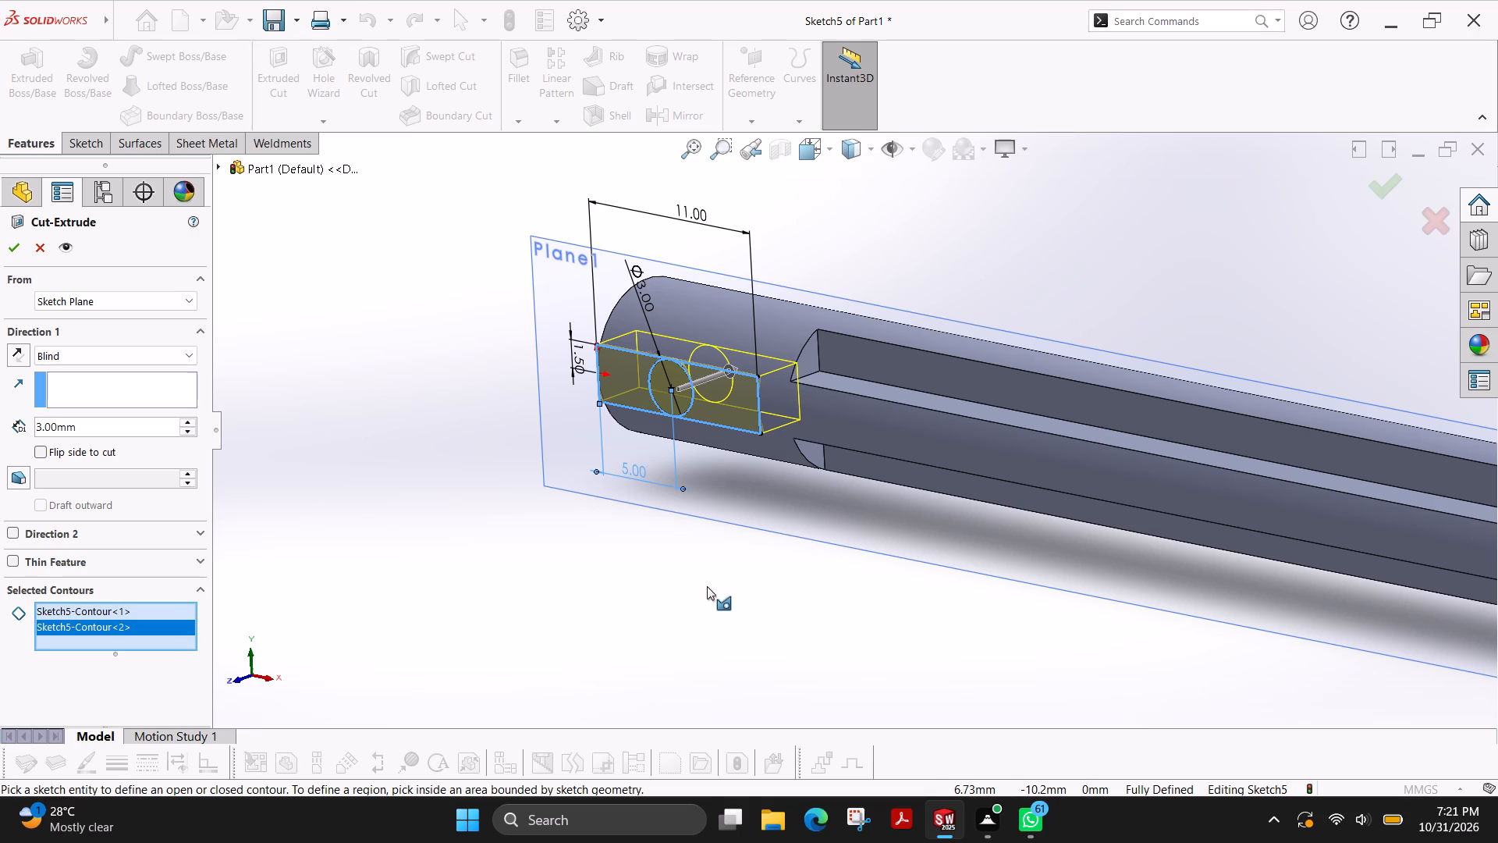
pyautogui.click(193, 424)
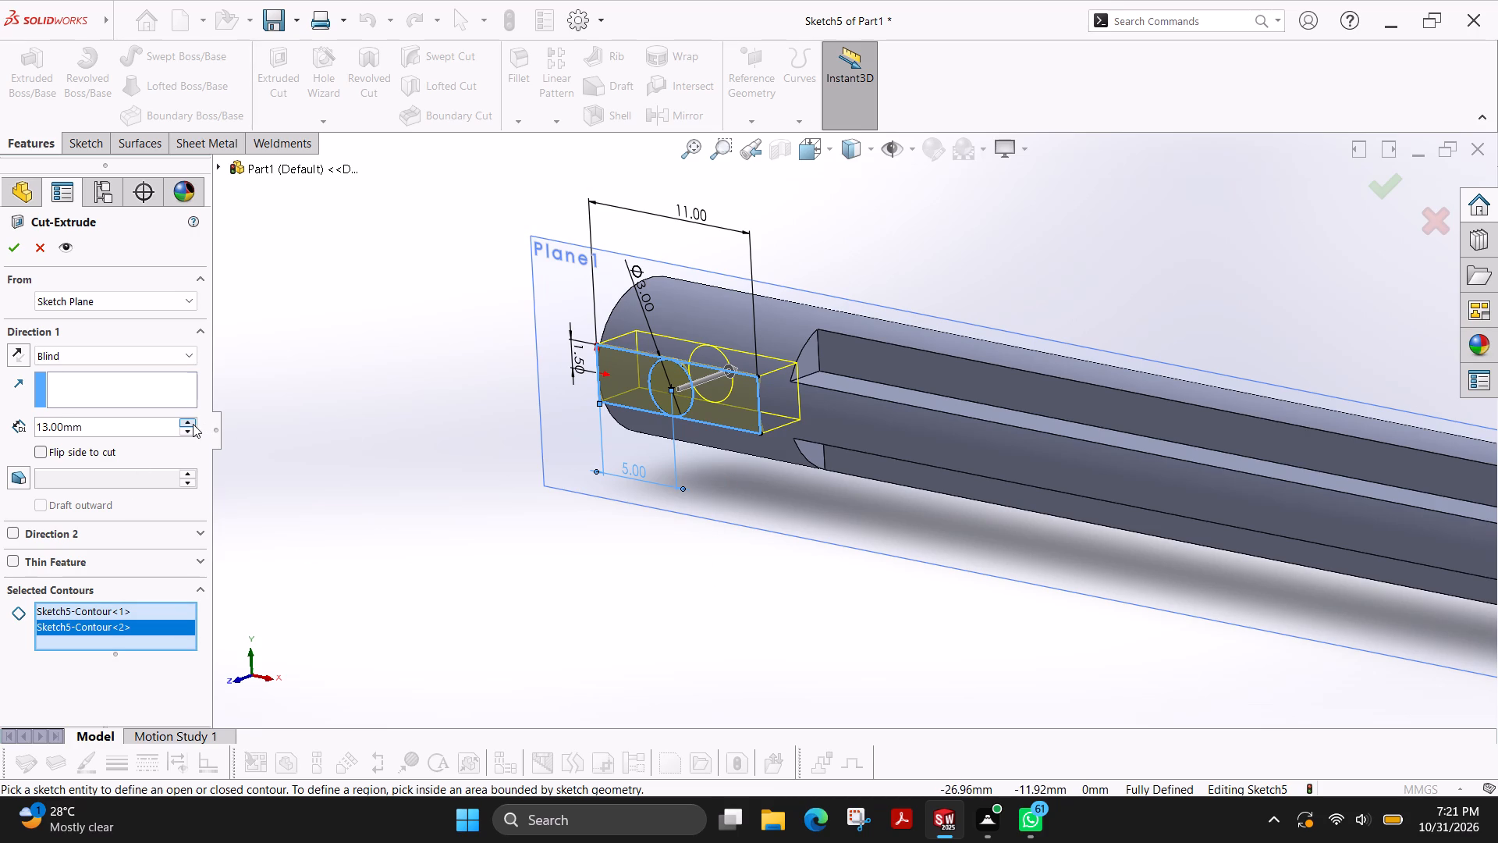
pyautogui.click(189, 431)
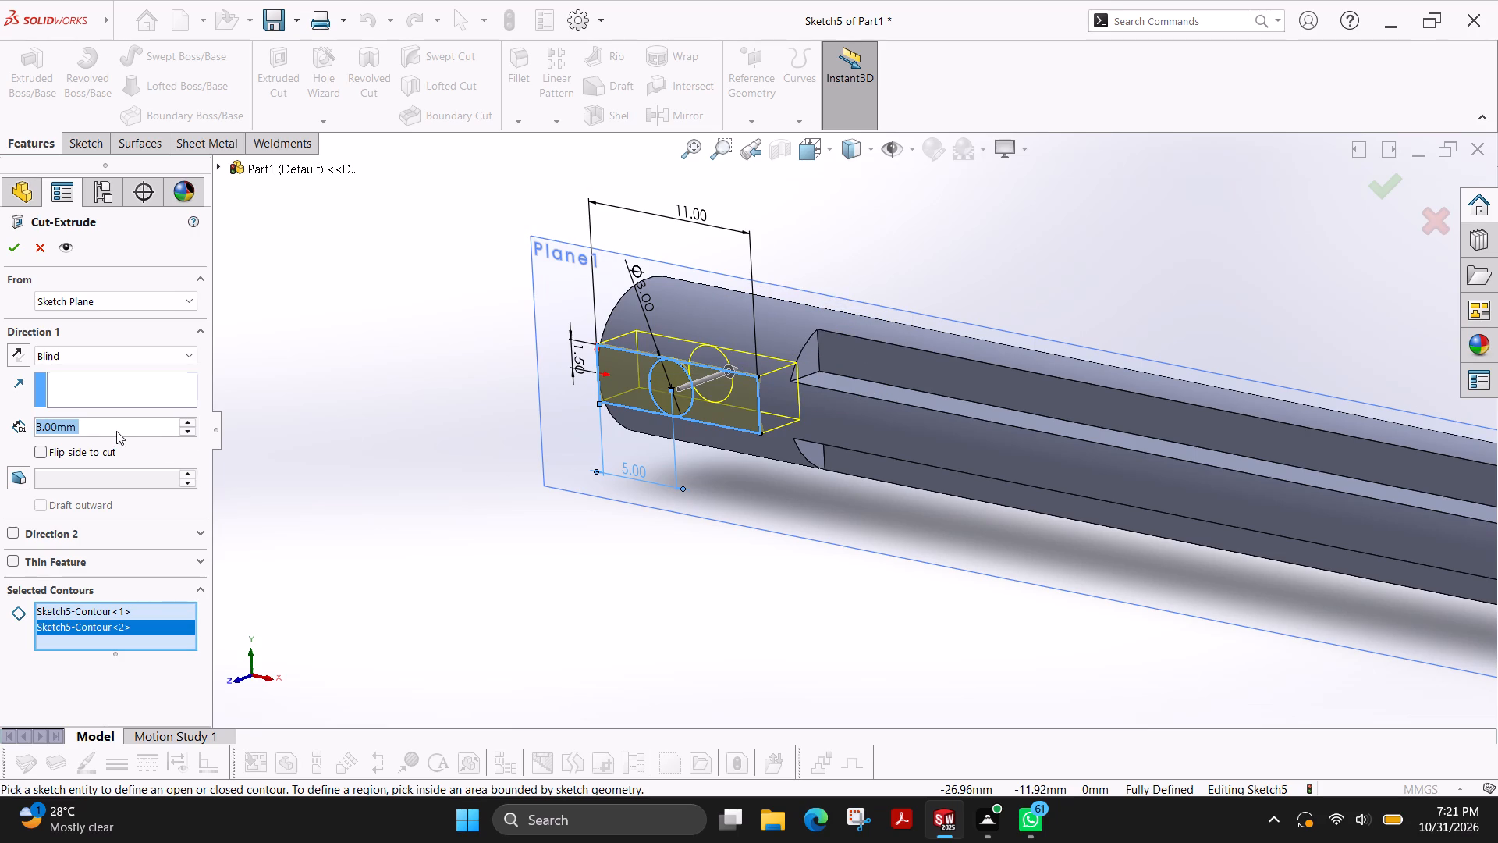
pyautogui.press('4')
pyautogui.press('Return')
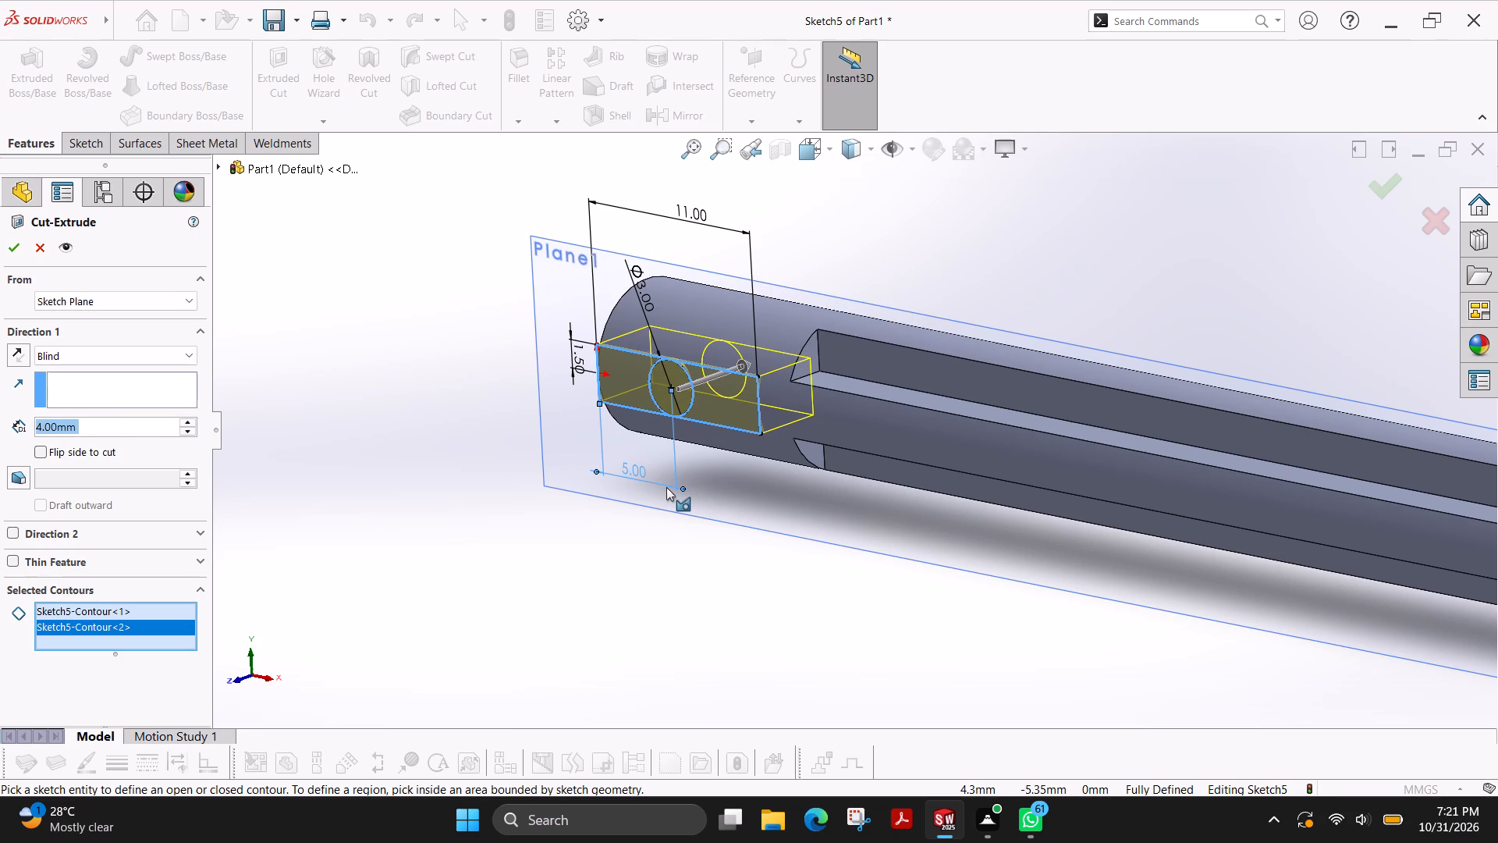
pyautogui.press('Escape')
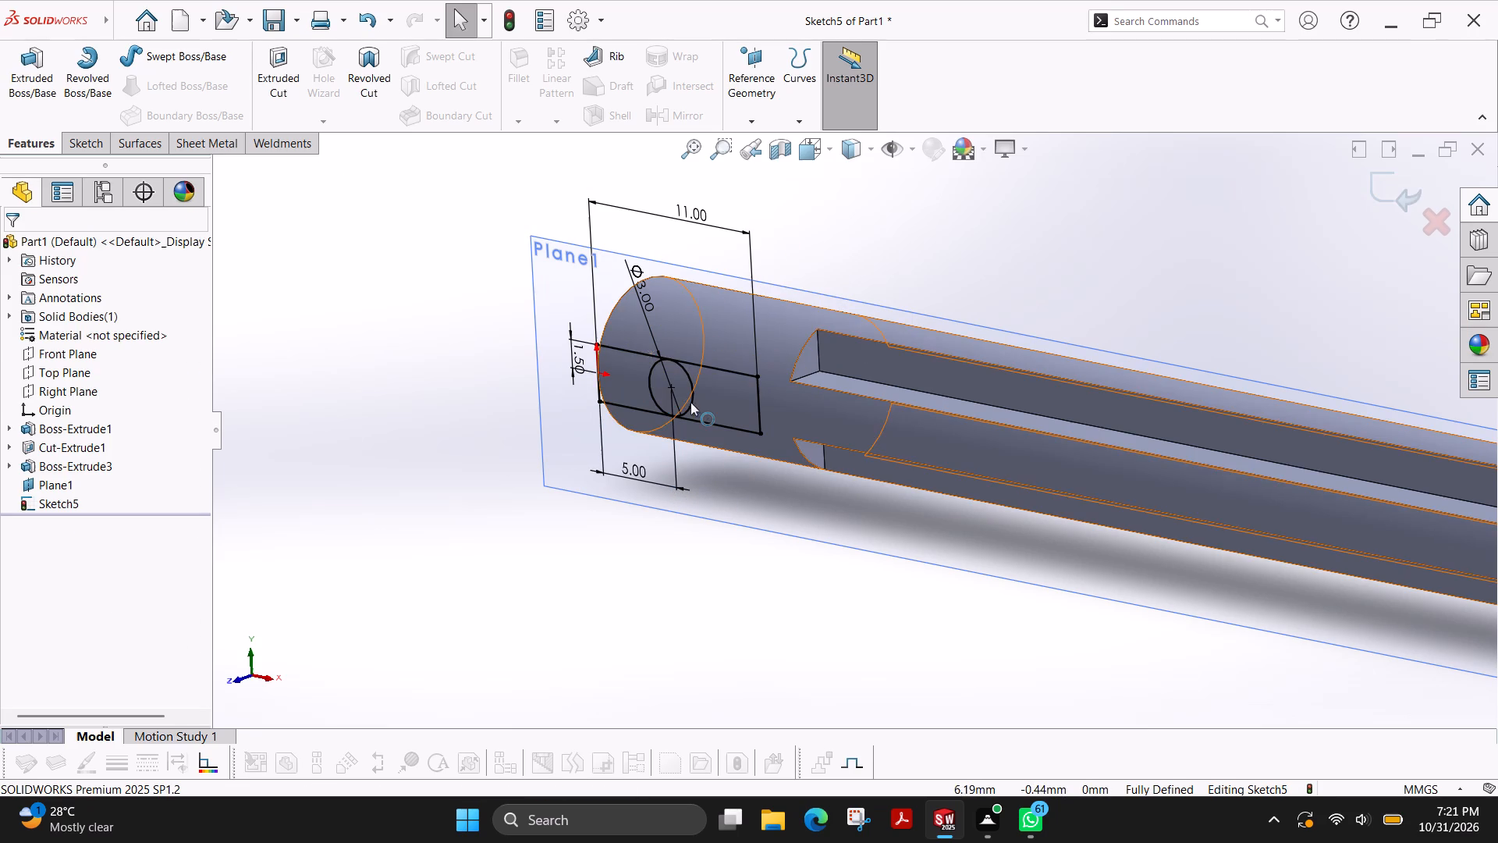
# Extrude-cut only the 3 mm circle contour to a blind depth of 4 mm into the rod's plain end.
pyautogui.click(278, 69)
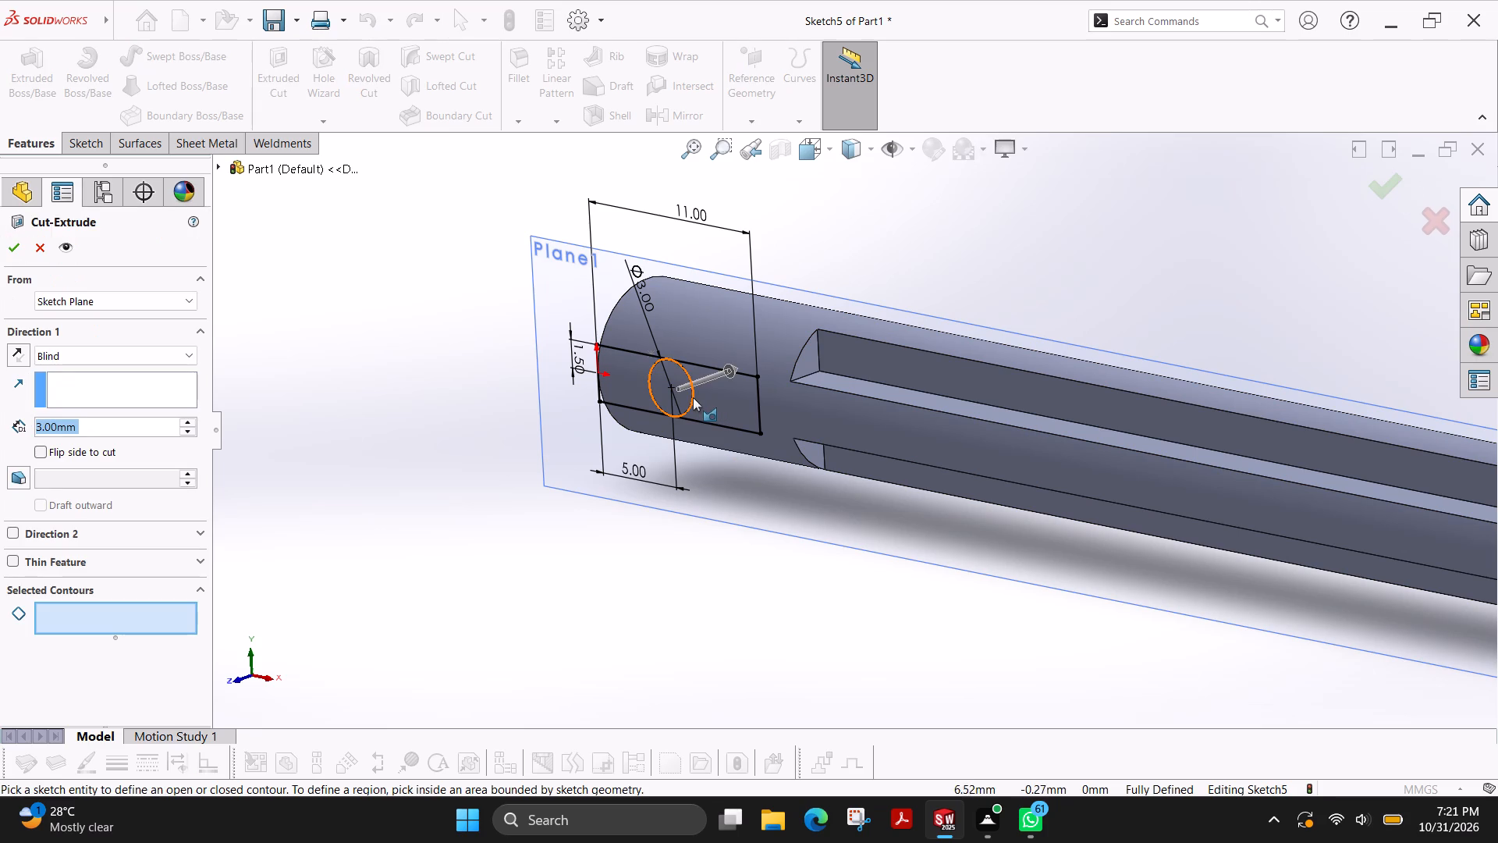
pyautogui.click(692, 397)
pyautogui.doubleClick(80, 429)
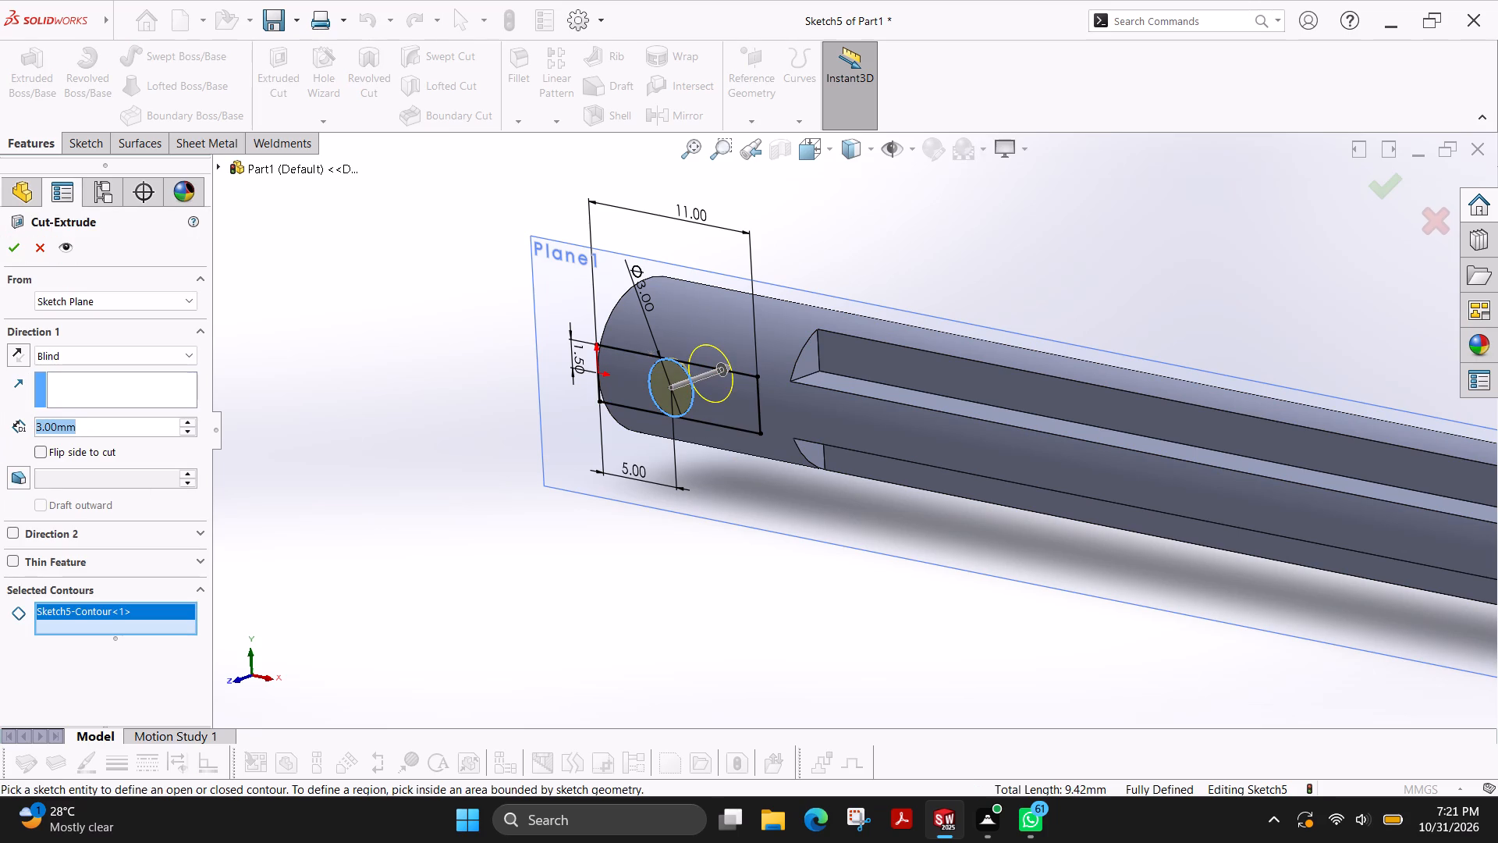
pyautogui.press('4')
pyautogui.press('Return')
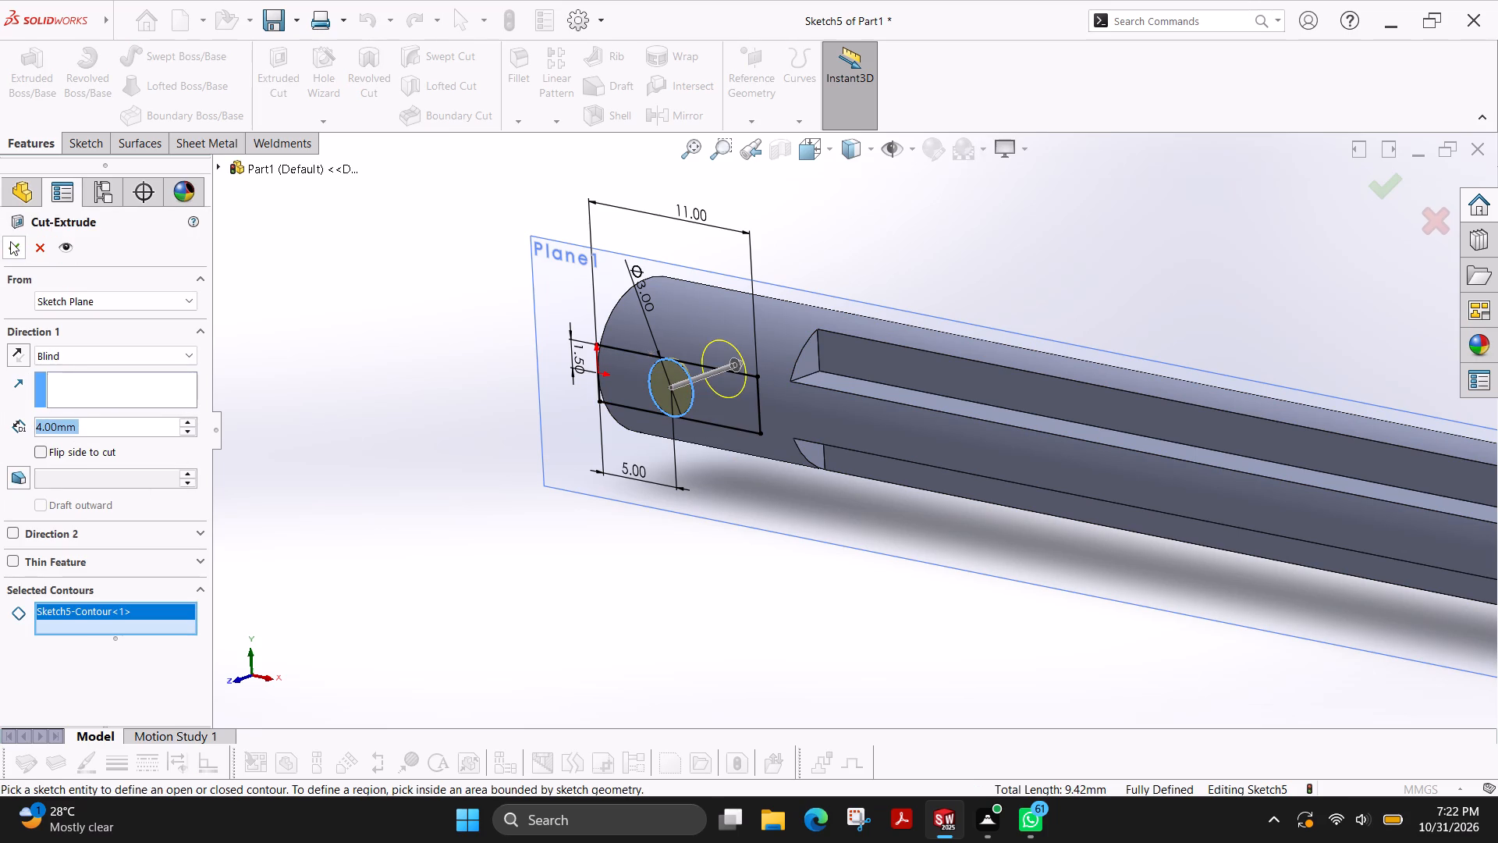
pyautogui.click(10, 241)
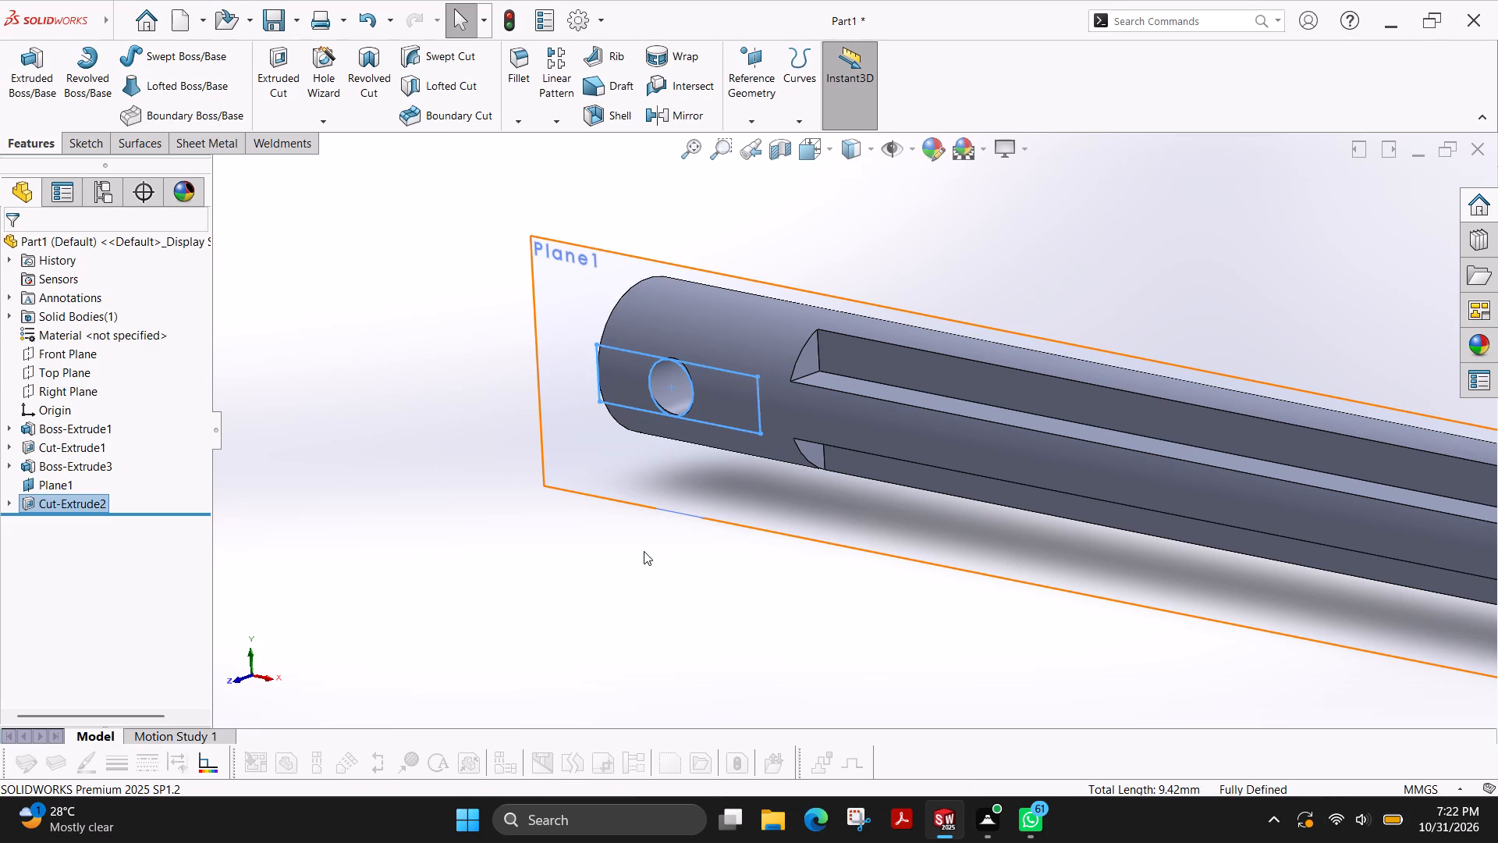
# Reuse the hole's sketch, Sketch5, to extrude-cut the rectangle contour to a blind depth of 1 mm at the rod's plain end.
pyautogui.moveTo(654, 557); pyautogui.dragTo(613, 584, button='middle')
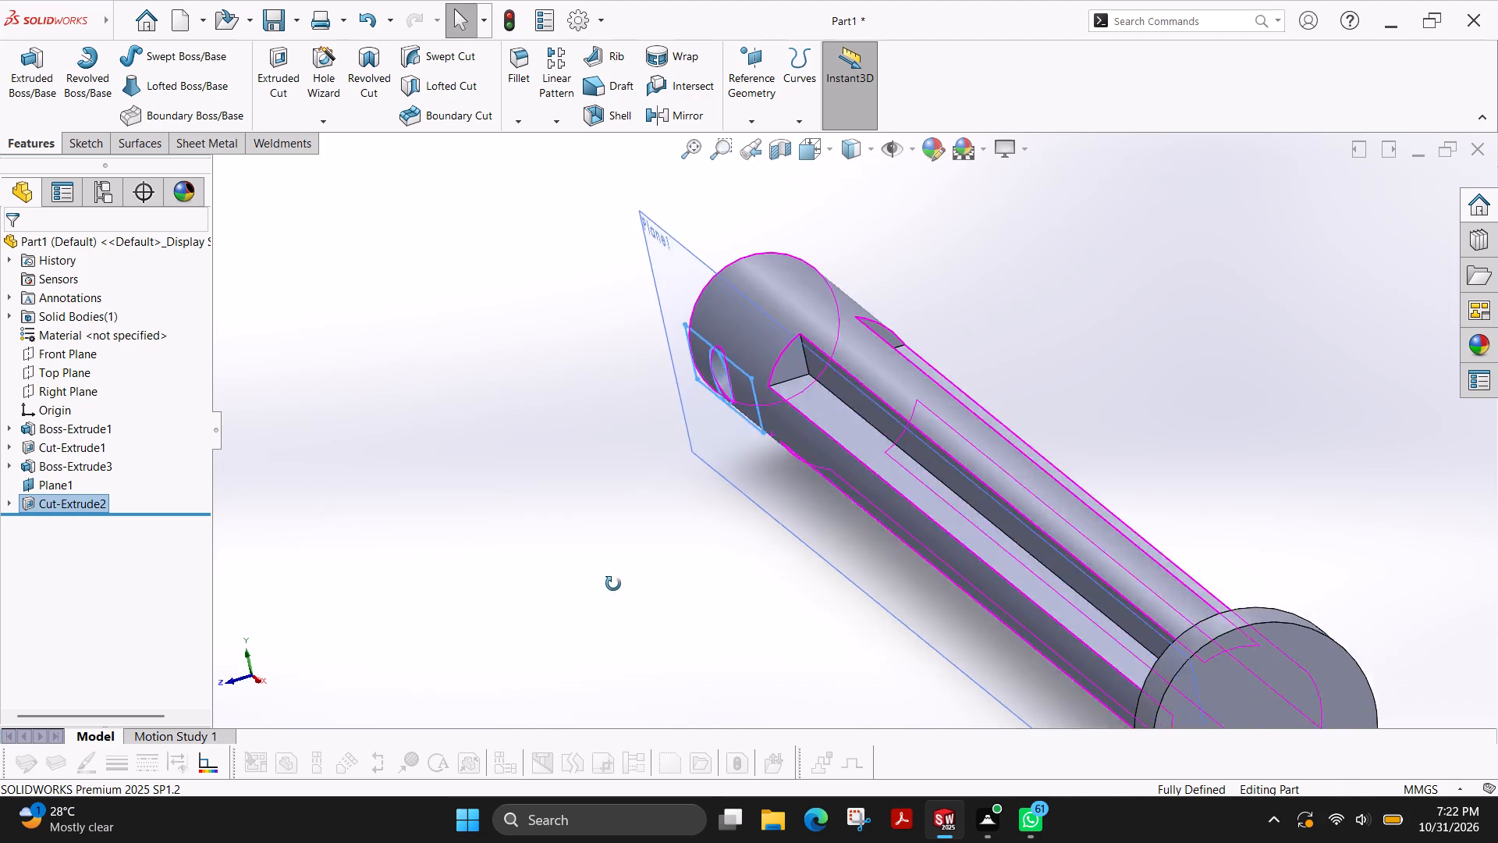
pyautogui.moveTo(613, 584); pyautogui.dragTo(667, 539, button='middle')
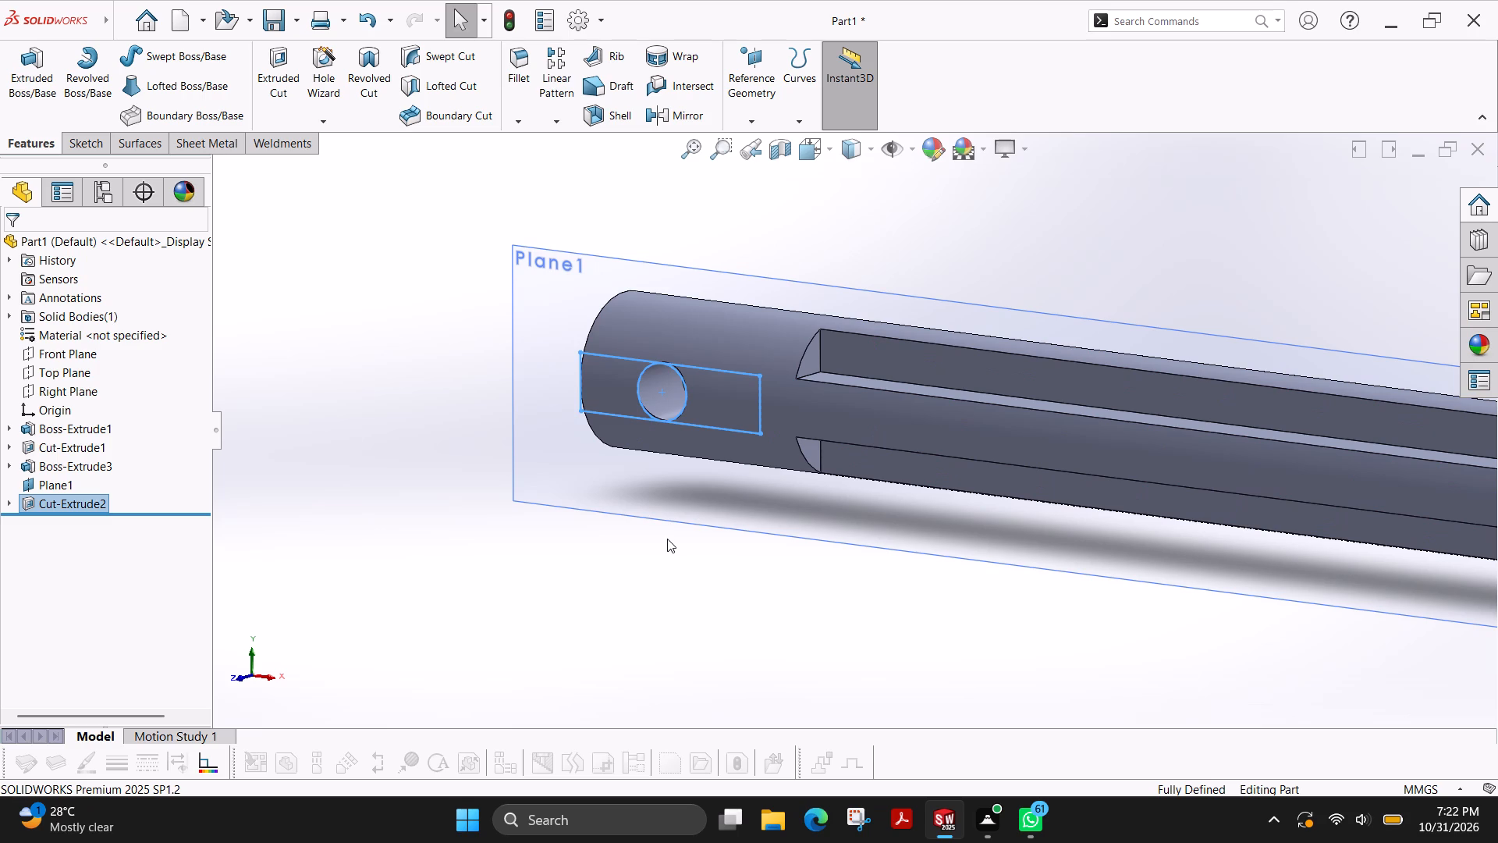
pyautogui.moveTo(667, 539); pyautogui.dragTo(677, 525, button='middle')
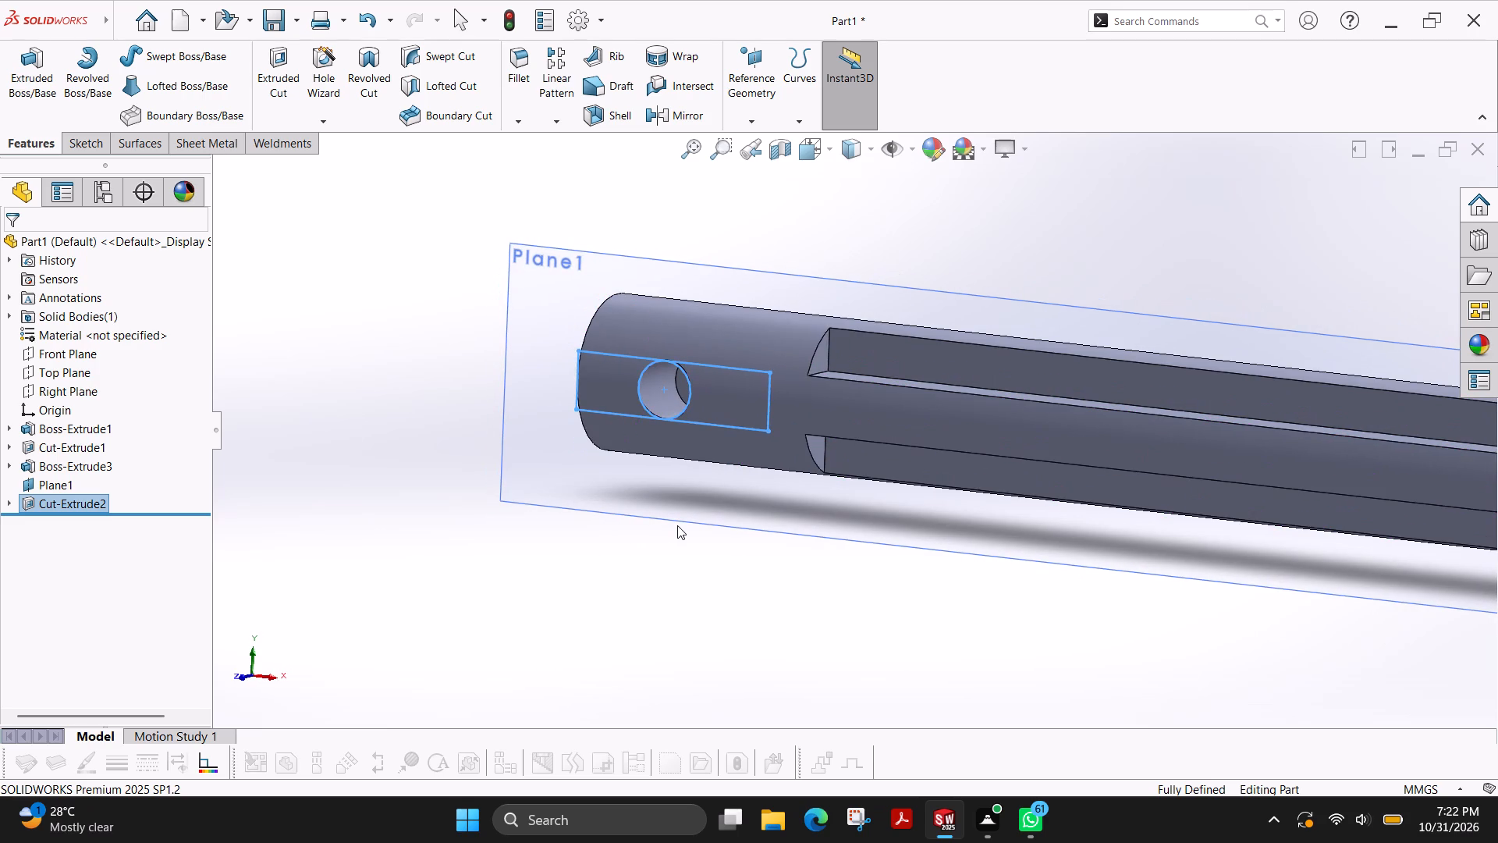
pyautogui.scroll(1, 677, 525)
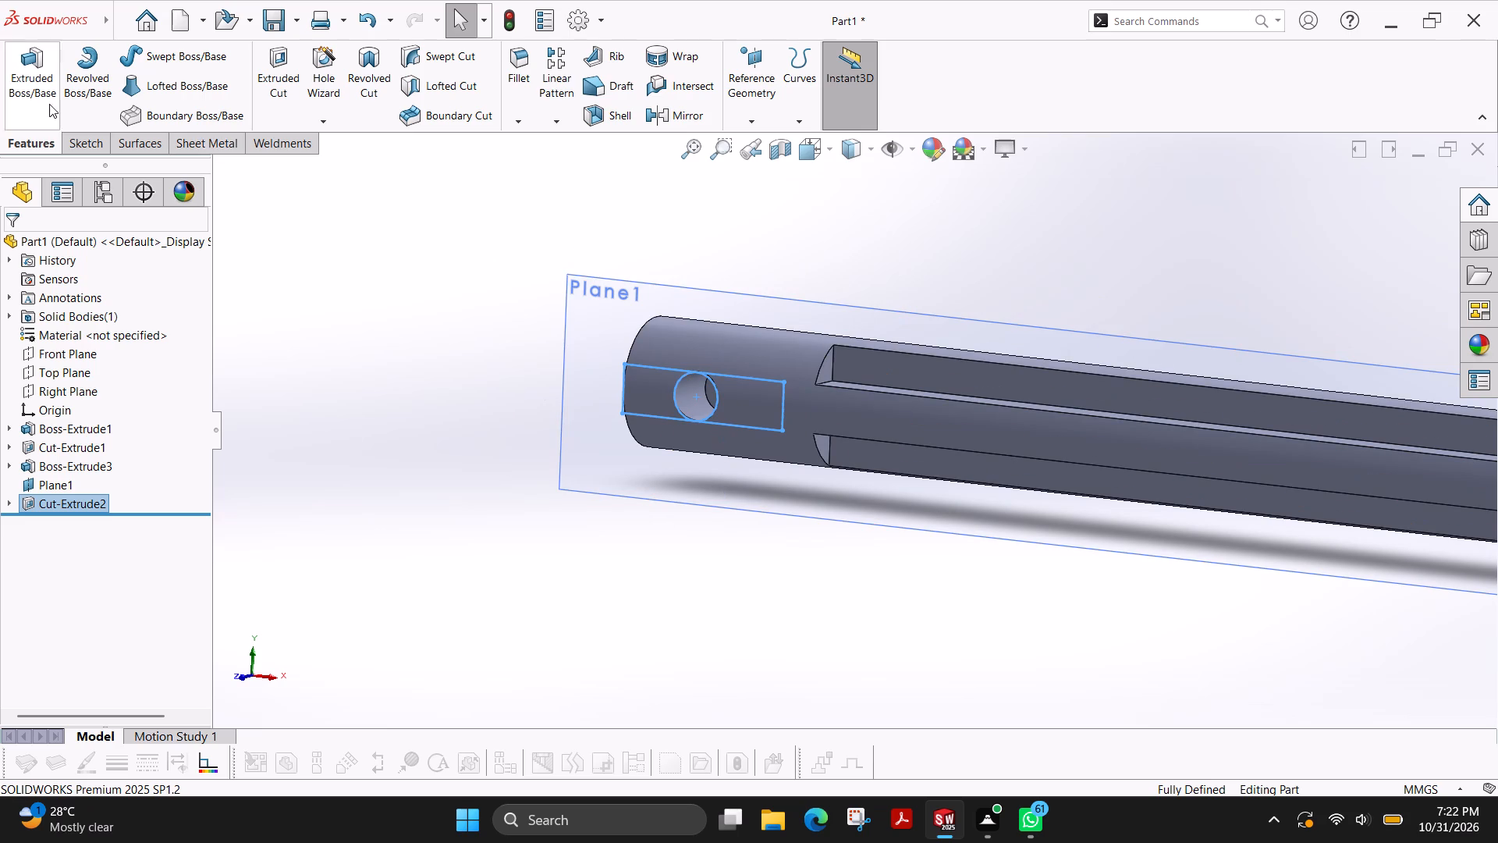
pyautogui.click(288, 64)
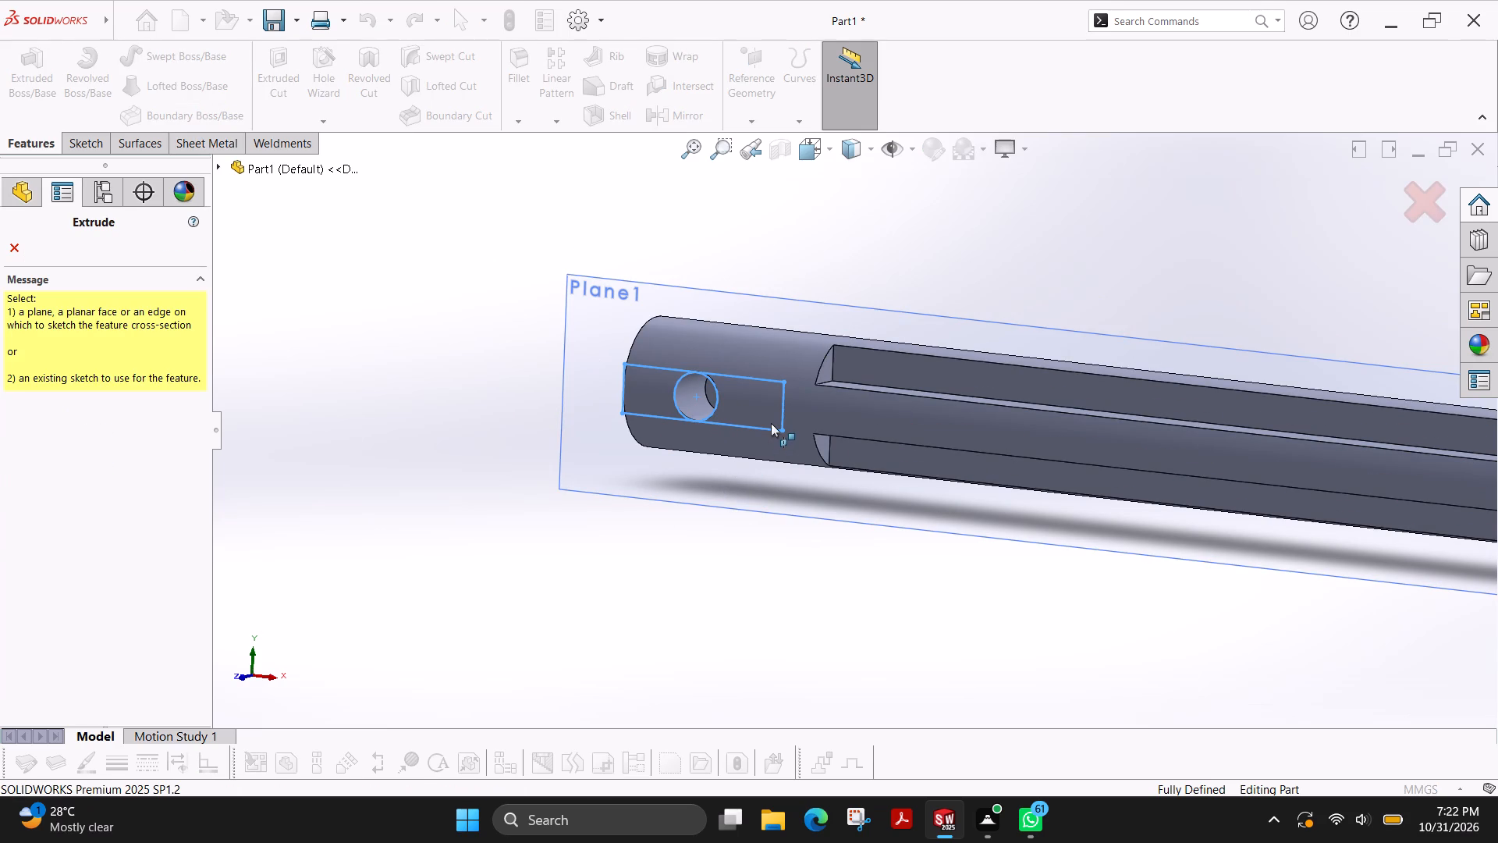
pyautogui.click(217, 166)
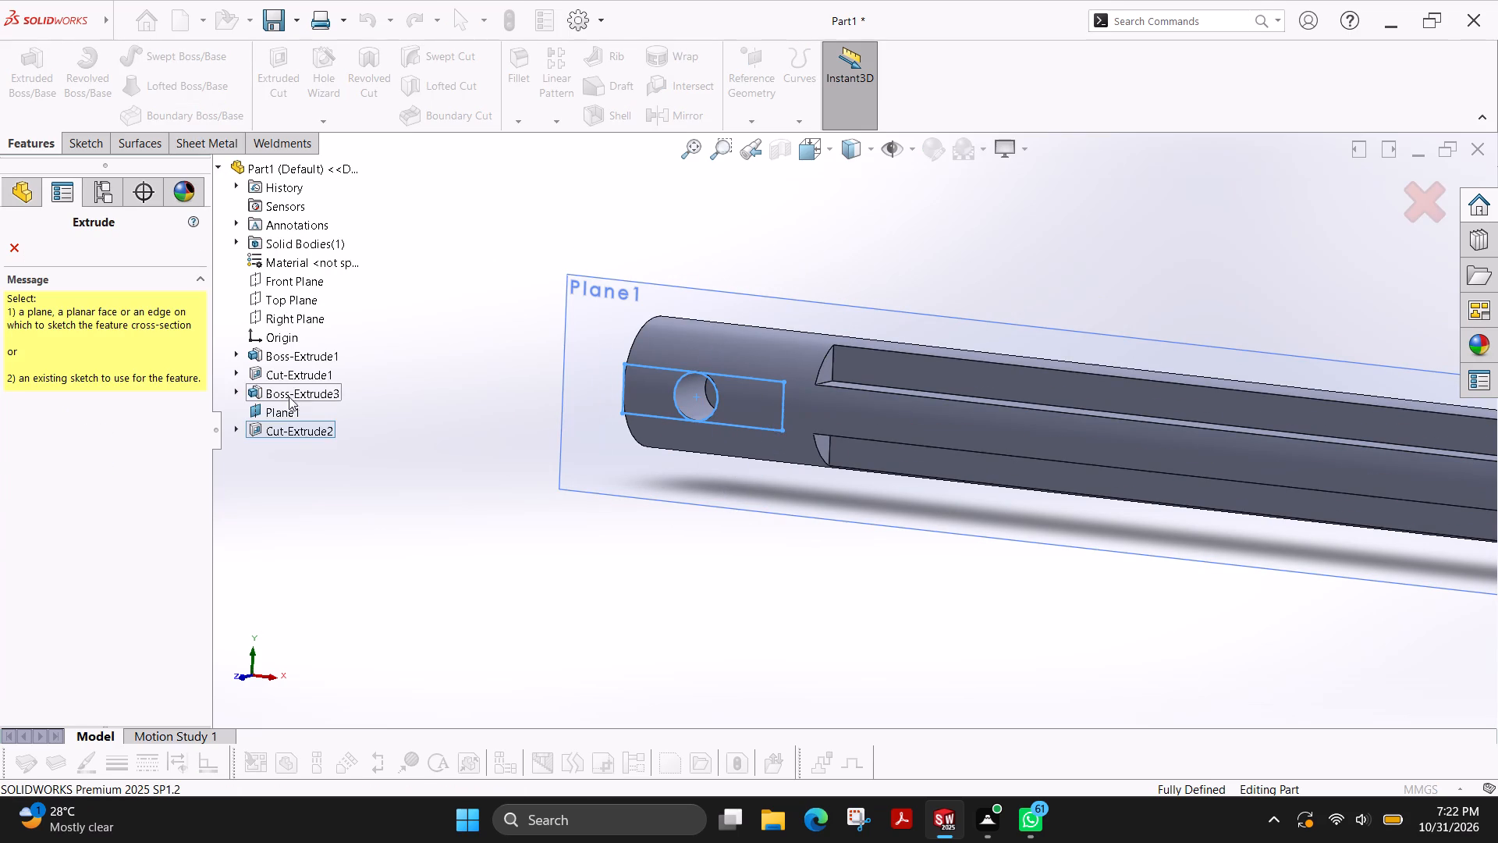
pyautogui.click(233, 430)
pyautogui.click(234, 426)
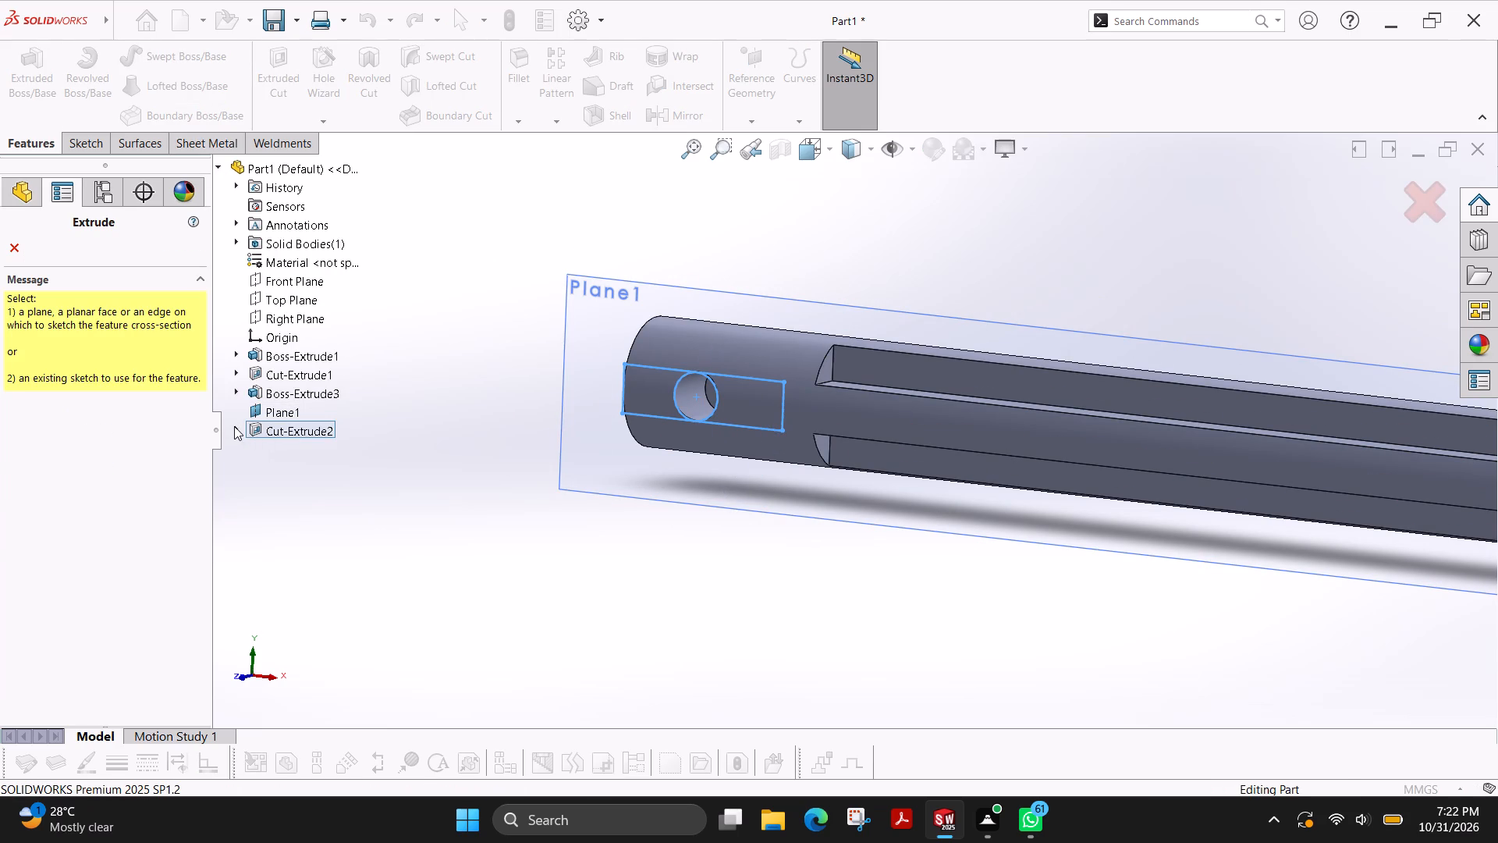
pyautogui.click(236, 428)
pyautogui.click(288, 454)
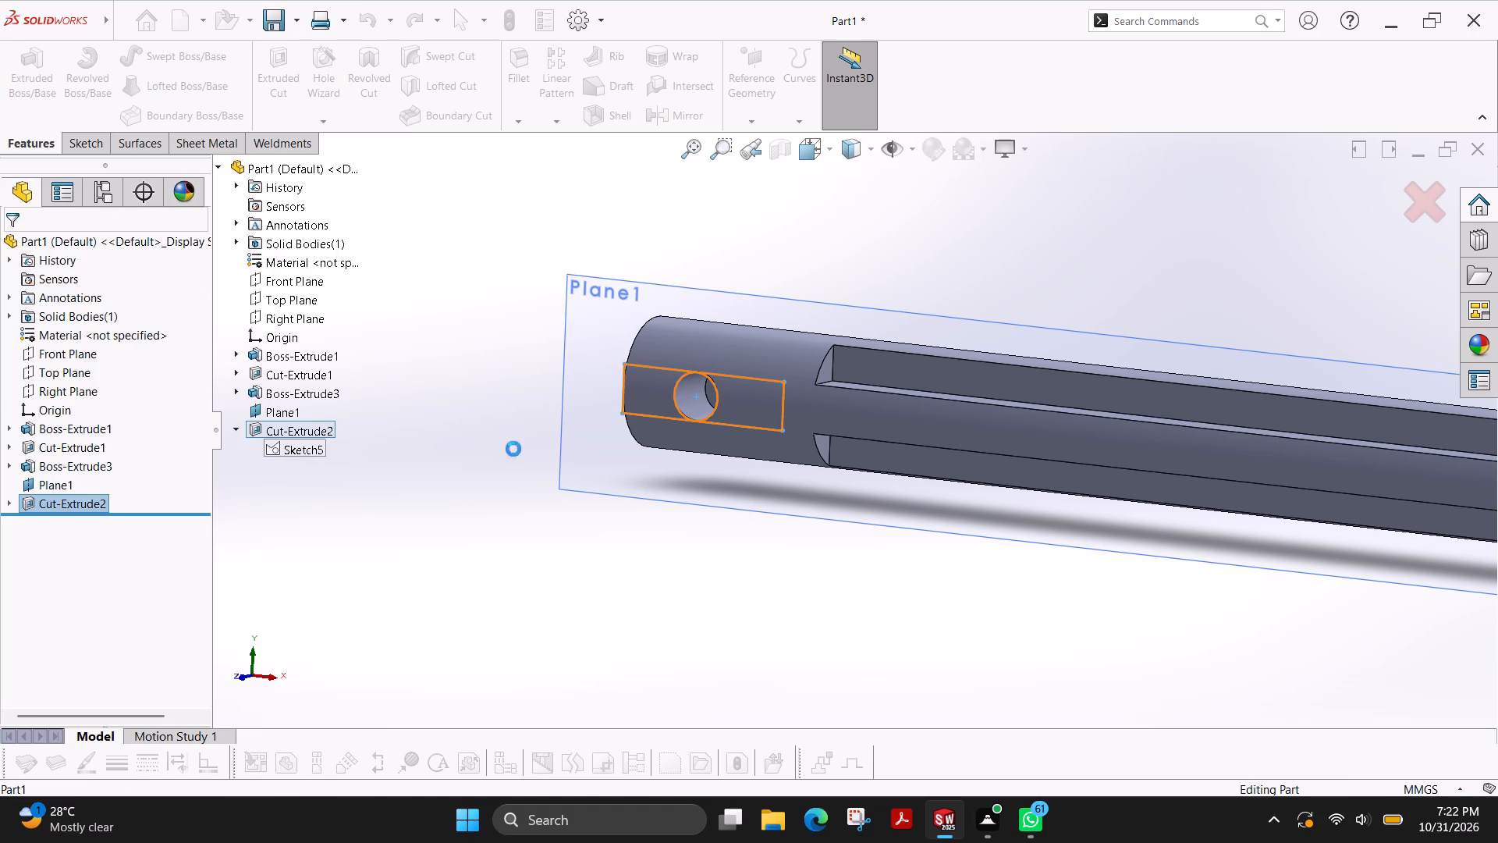
pyautogui.click(782, 403)
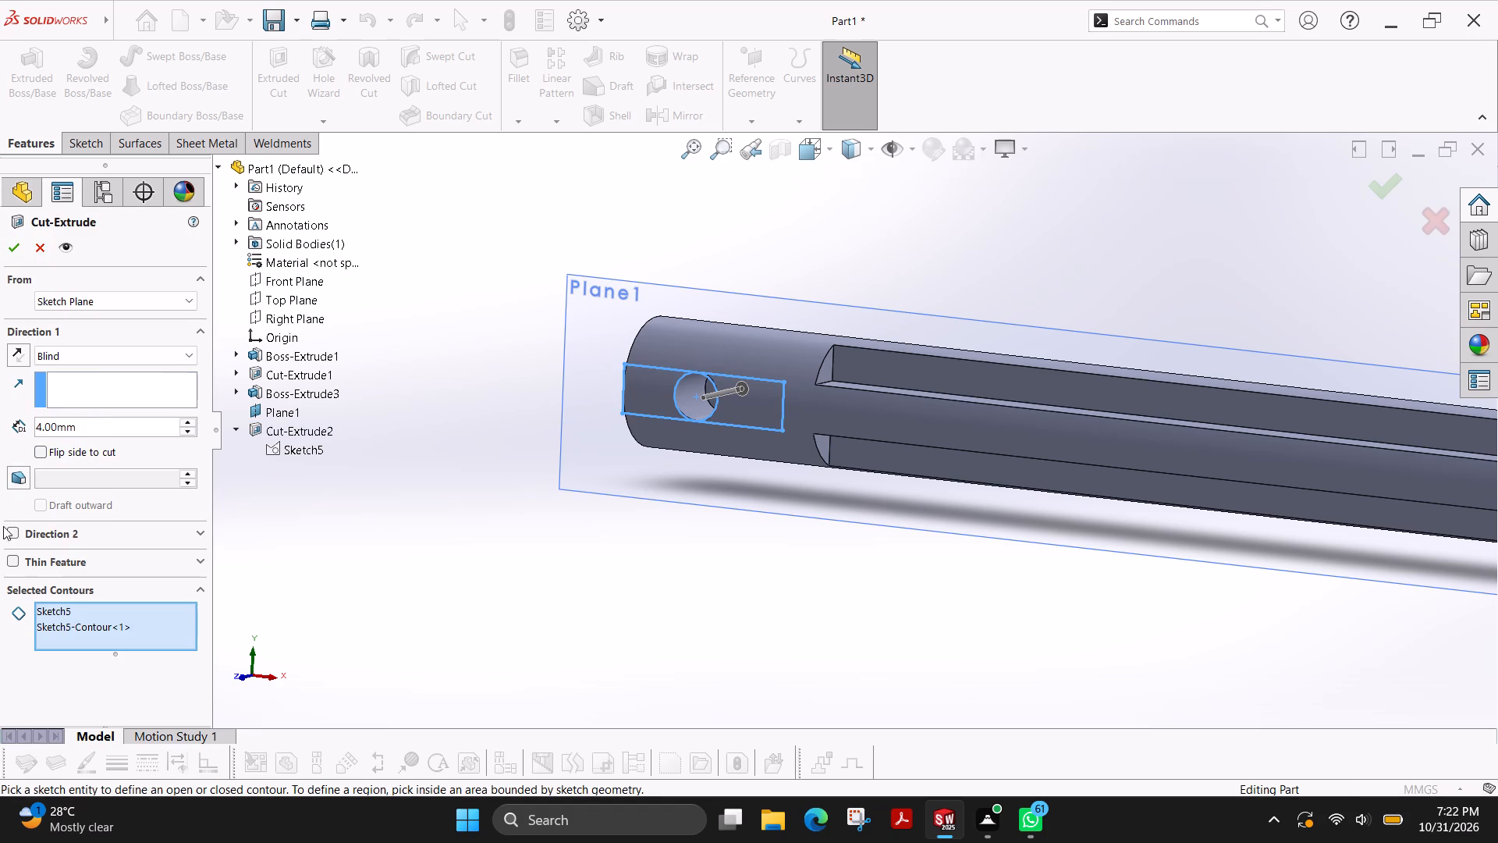
pyautogui.doubleClick(76, 430)
pyautogui.press('1')
pyautogui.press('Return')
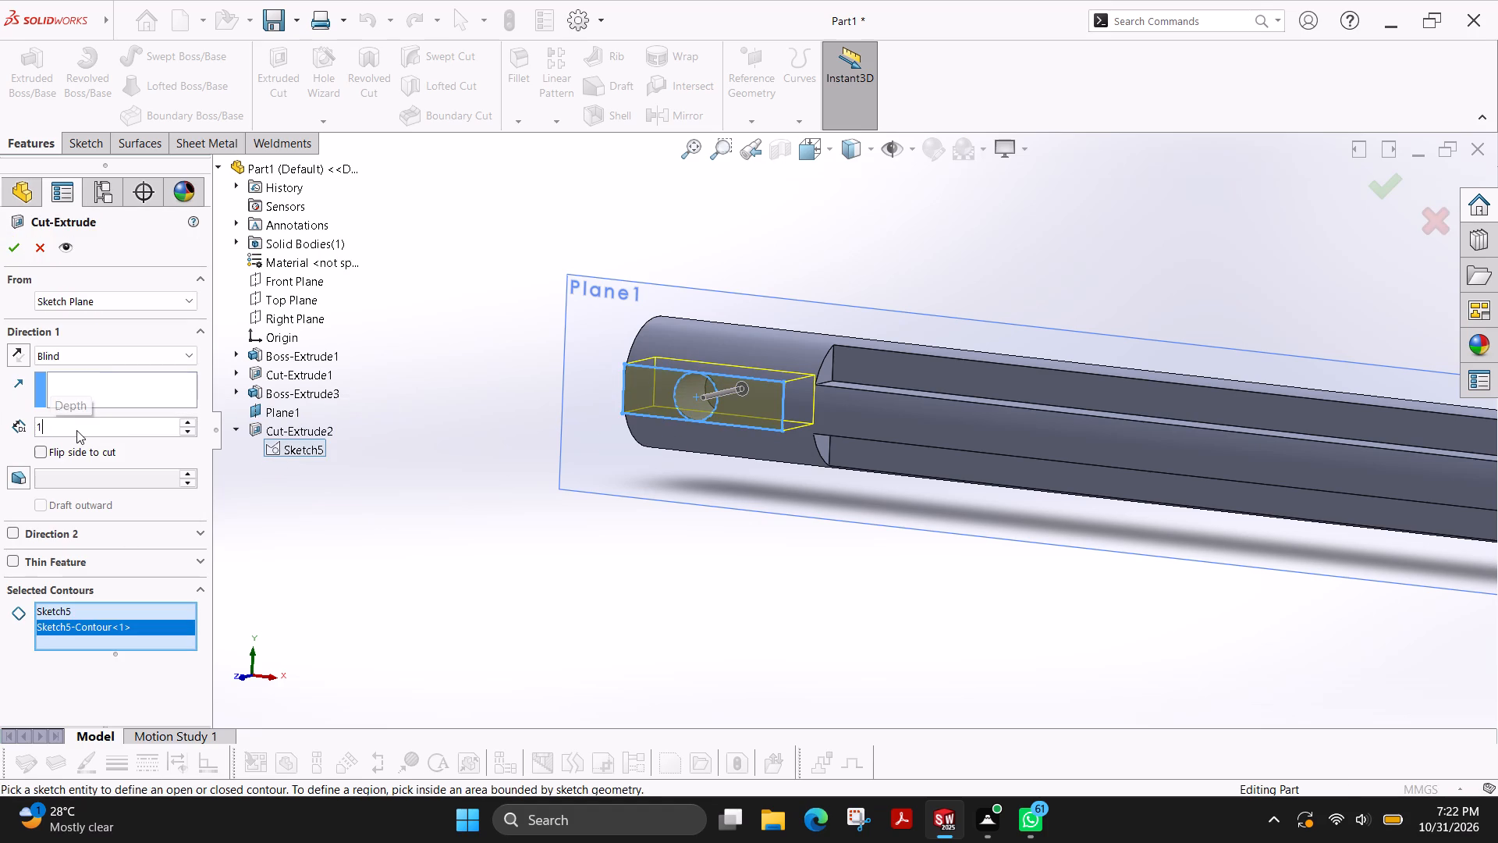
pyautogui.click(14, 258)
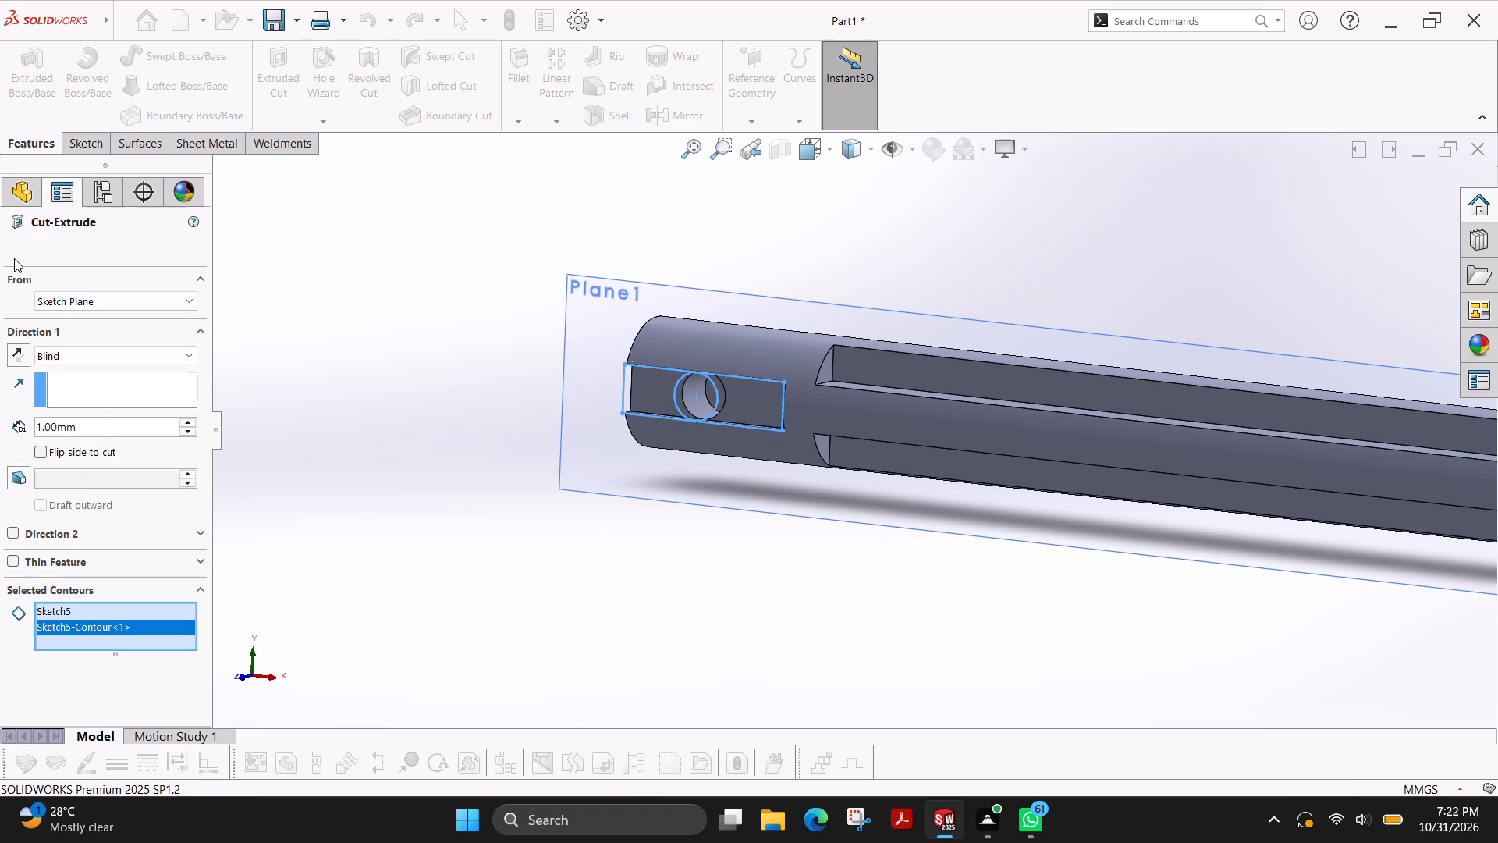
pyautogui.press('Escape')
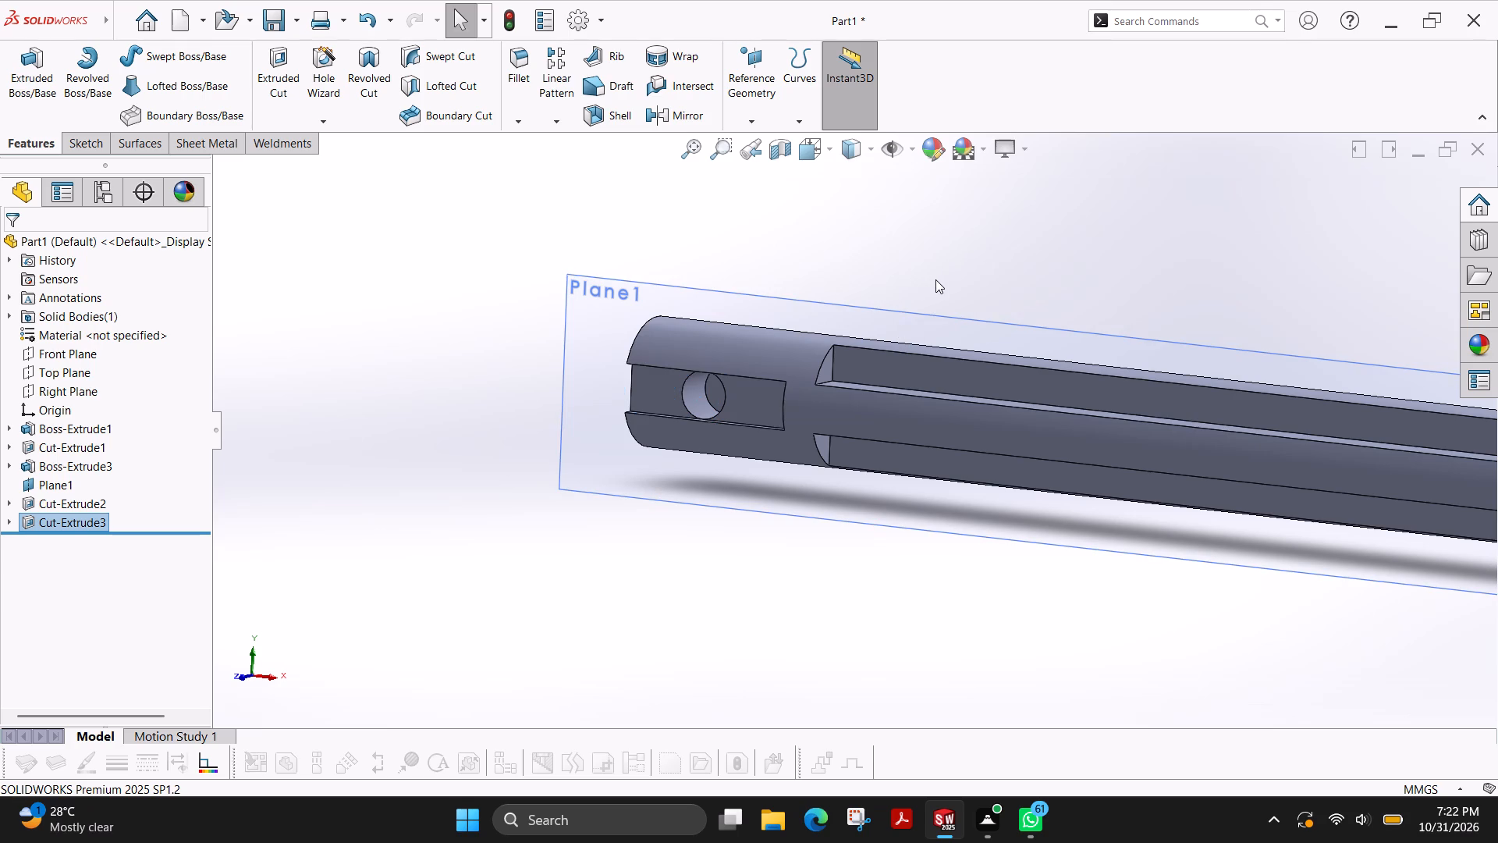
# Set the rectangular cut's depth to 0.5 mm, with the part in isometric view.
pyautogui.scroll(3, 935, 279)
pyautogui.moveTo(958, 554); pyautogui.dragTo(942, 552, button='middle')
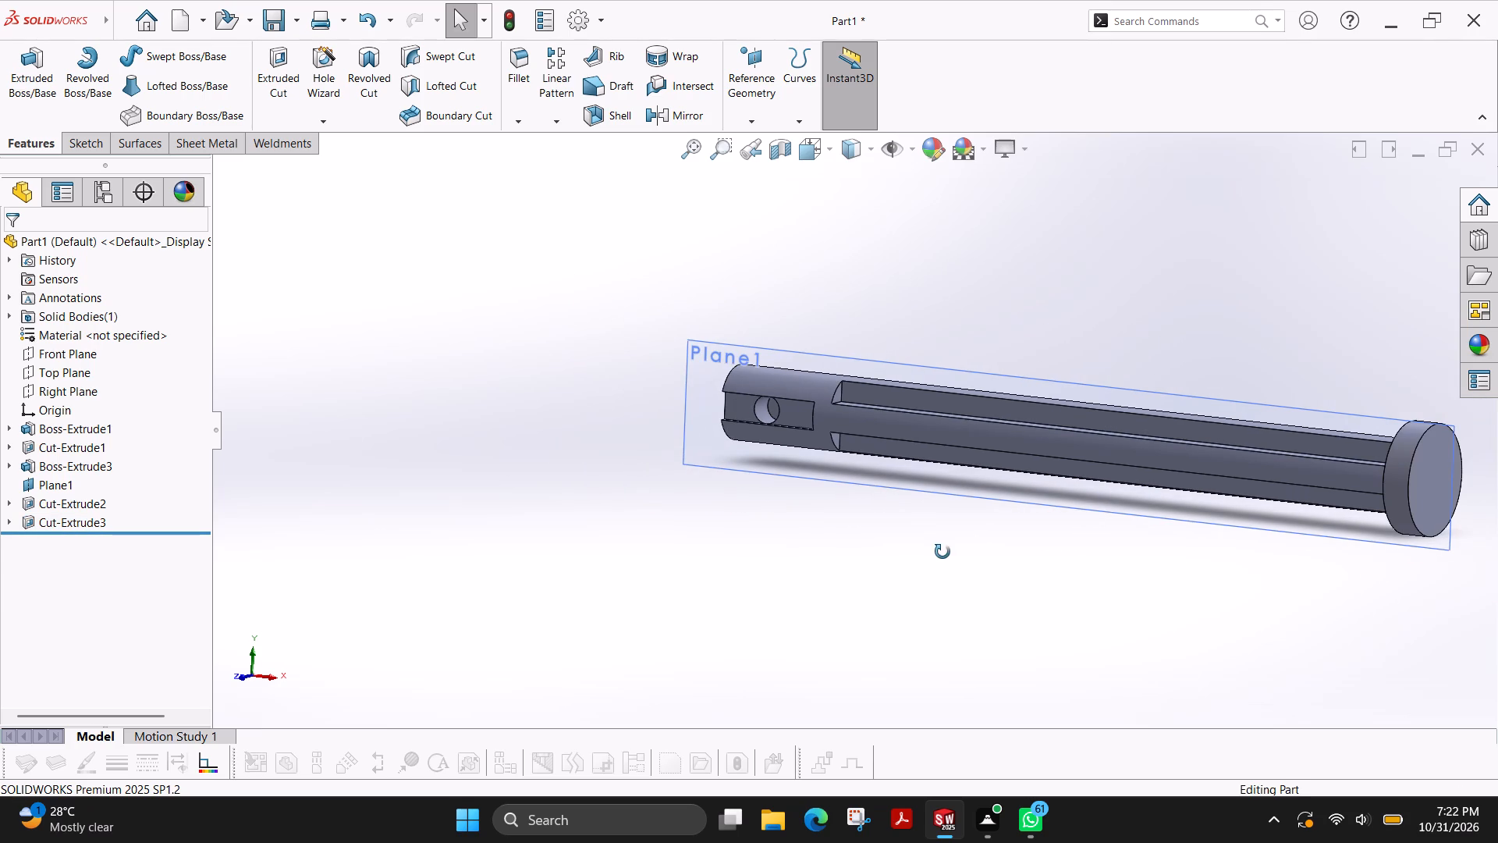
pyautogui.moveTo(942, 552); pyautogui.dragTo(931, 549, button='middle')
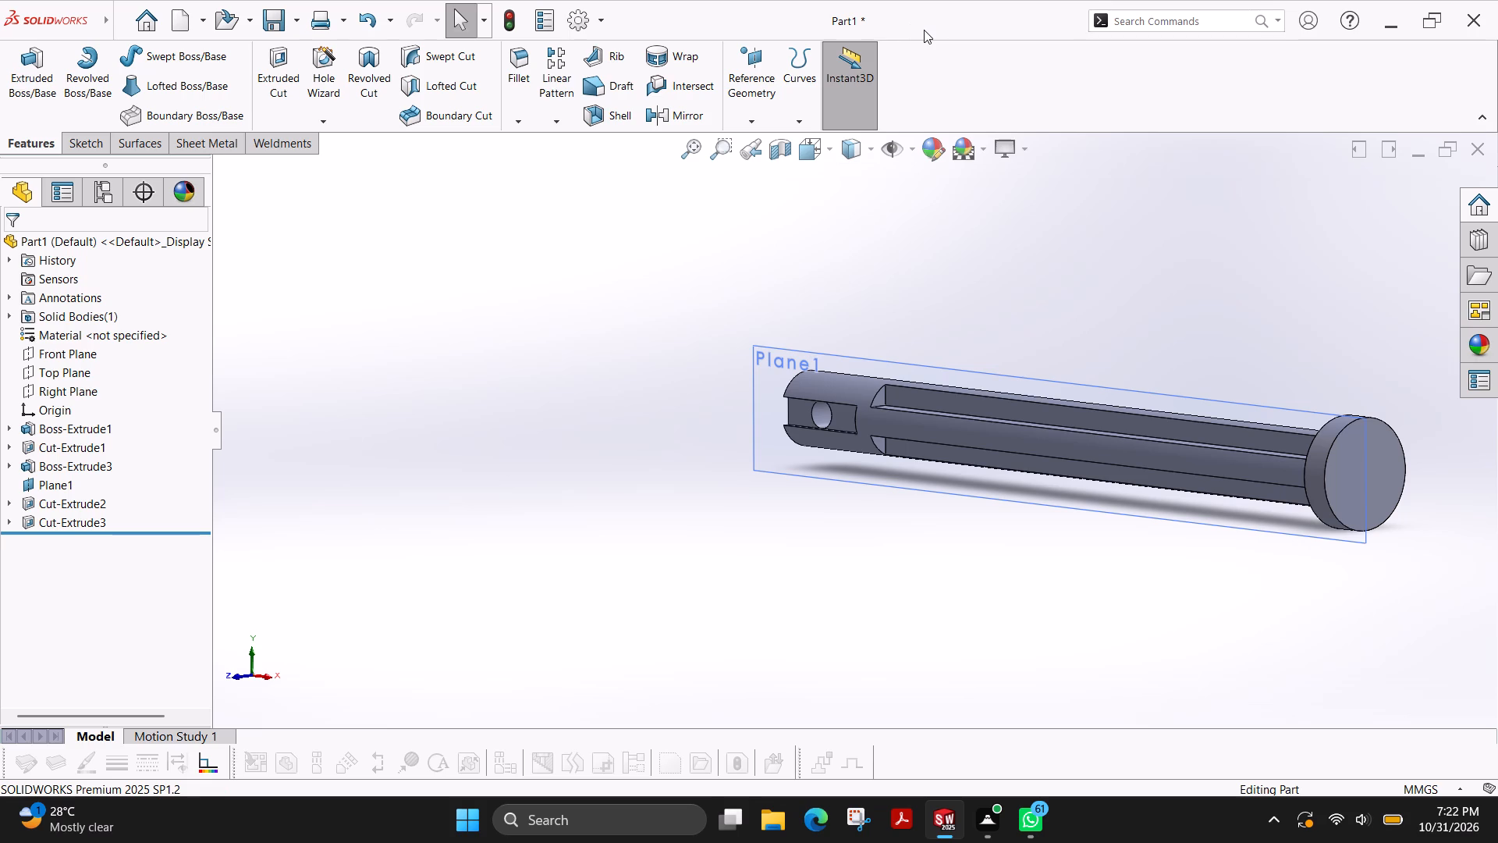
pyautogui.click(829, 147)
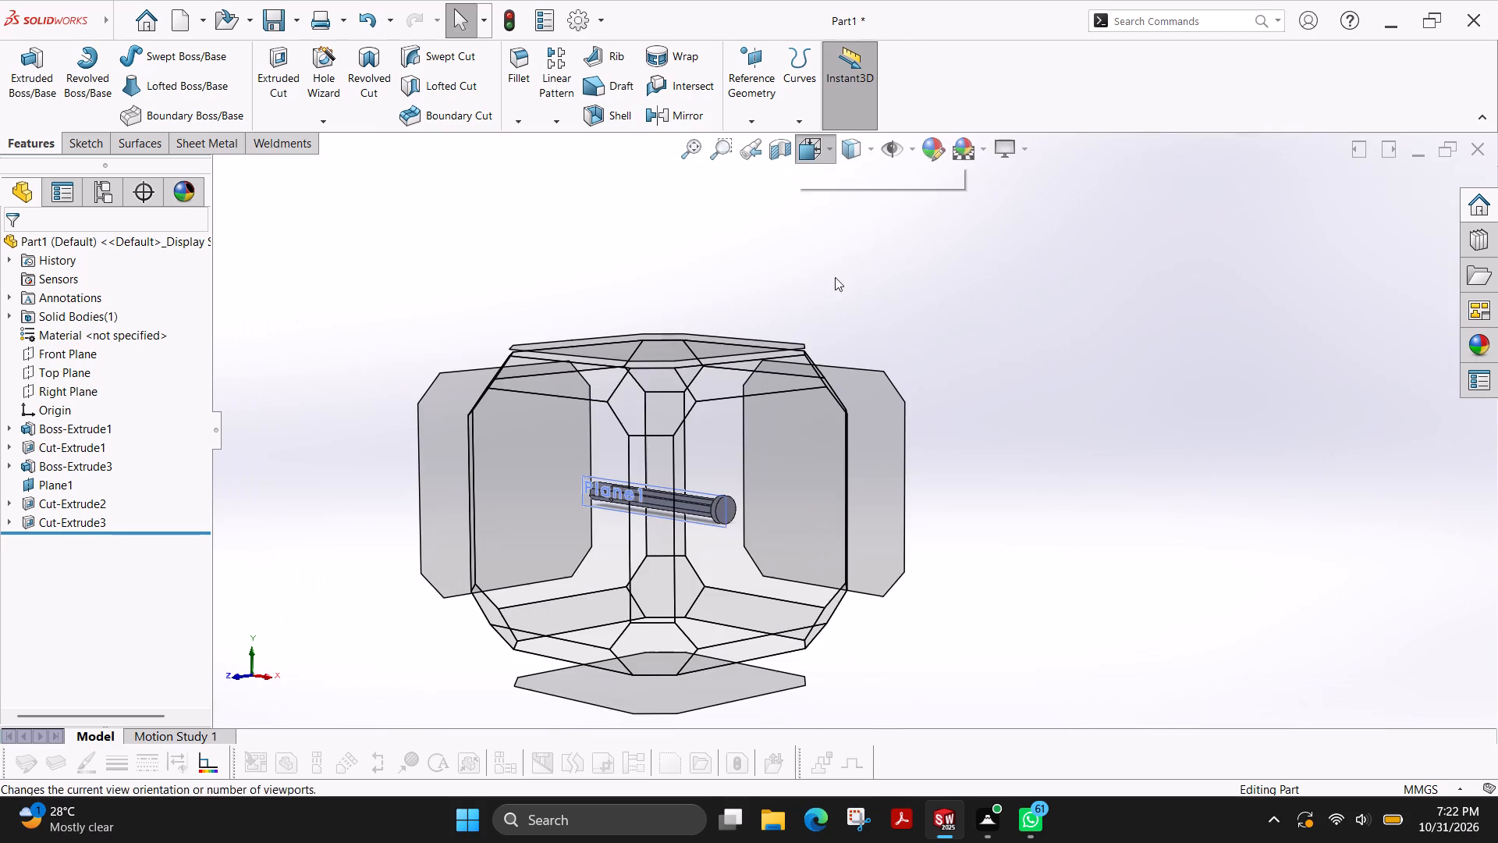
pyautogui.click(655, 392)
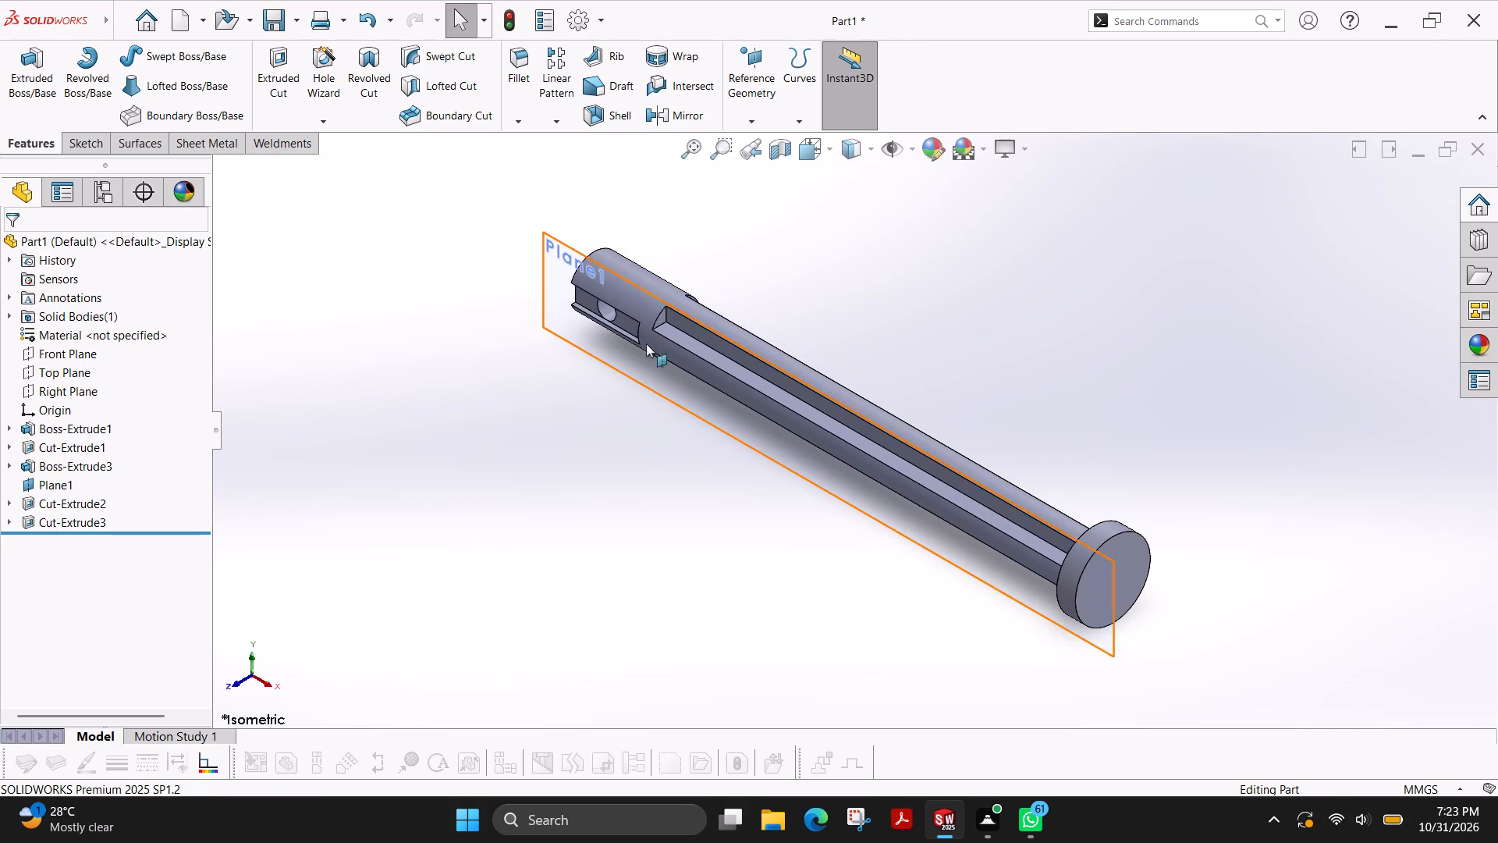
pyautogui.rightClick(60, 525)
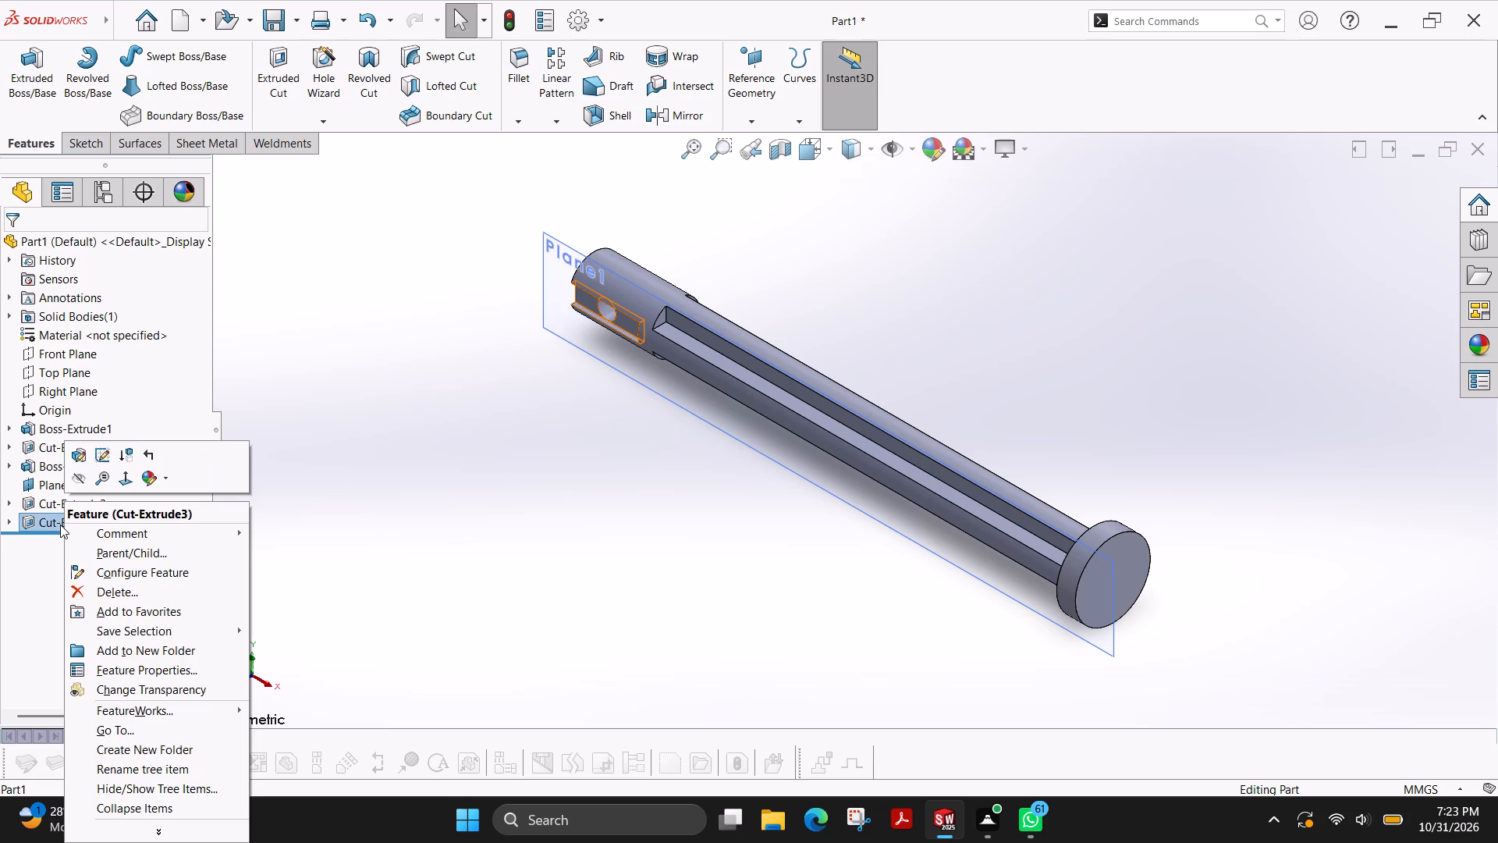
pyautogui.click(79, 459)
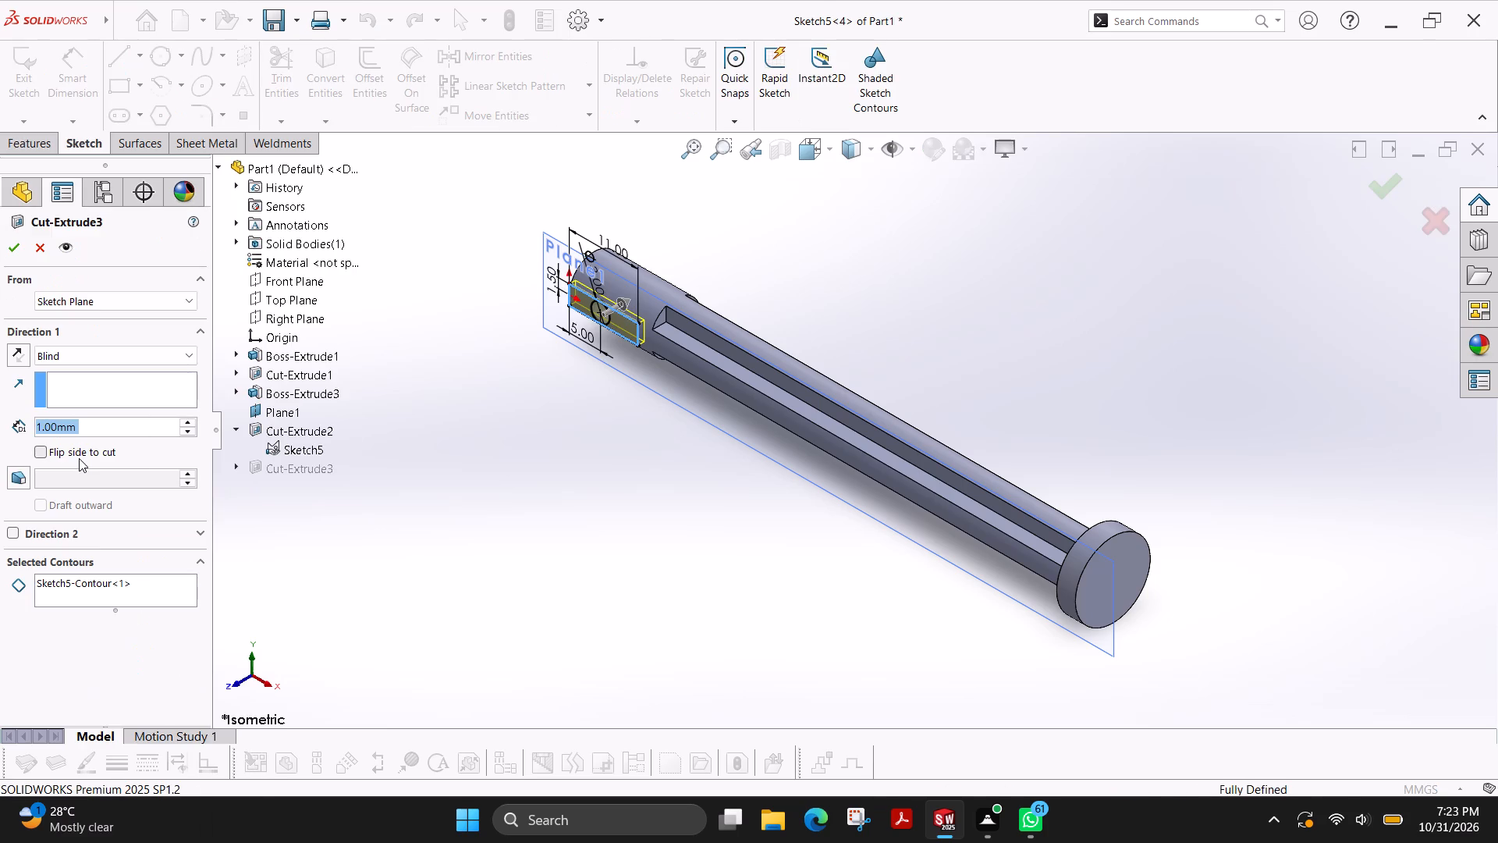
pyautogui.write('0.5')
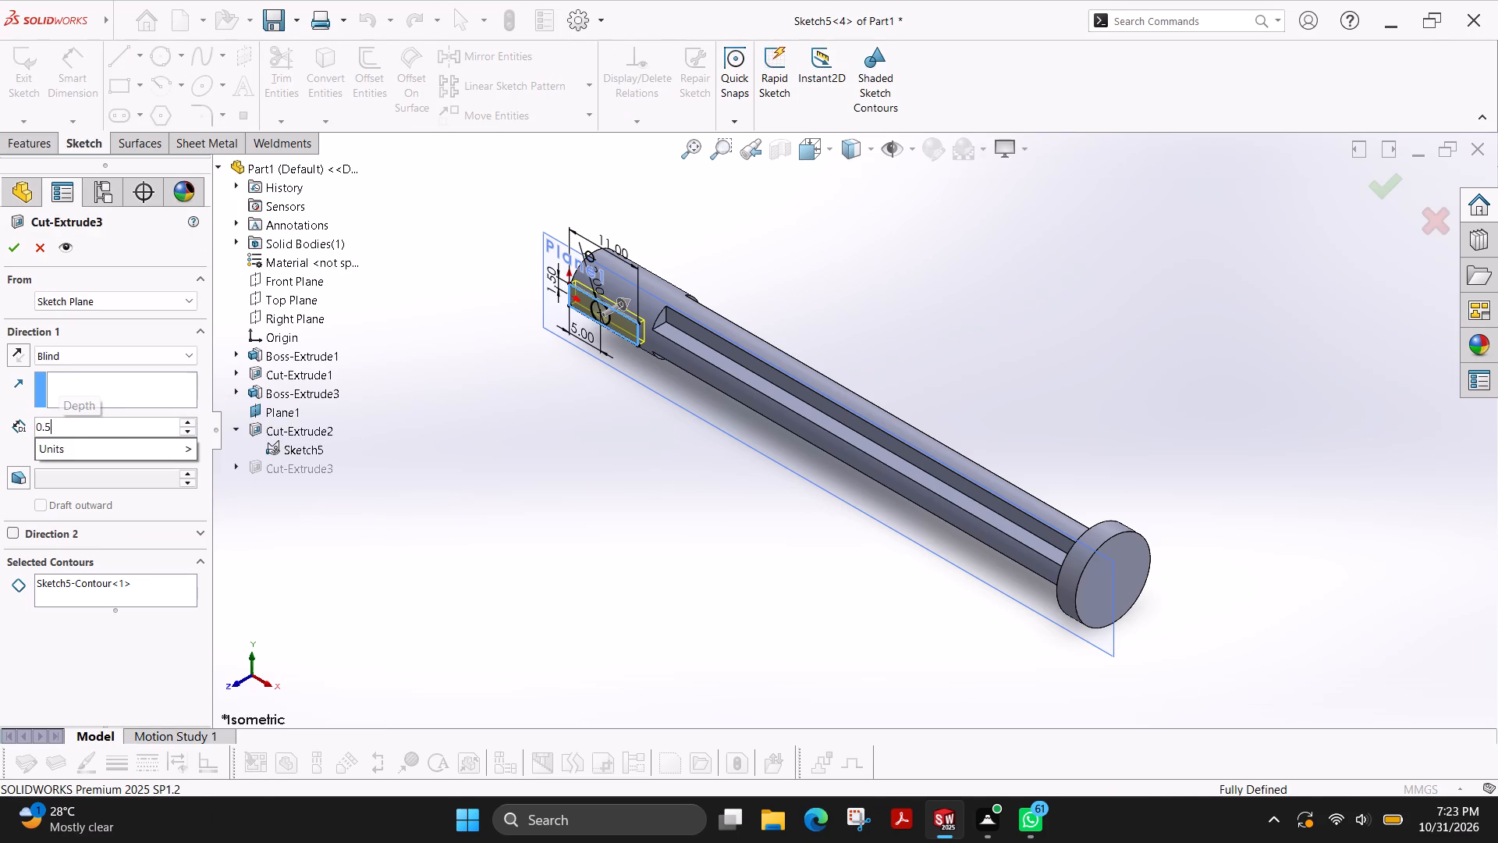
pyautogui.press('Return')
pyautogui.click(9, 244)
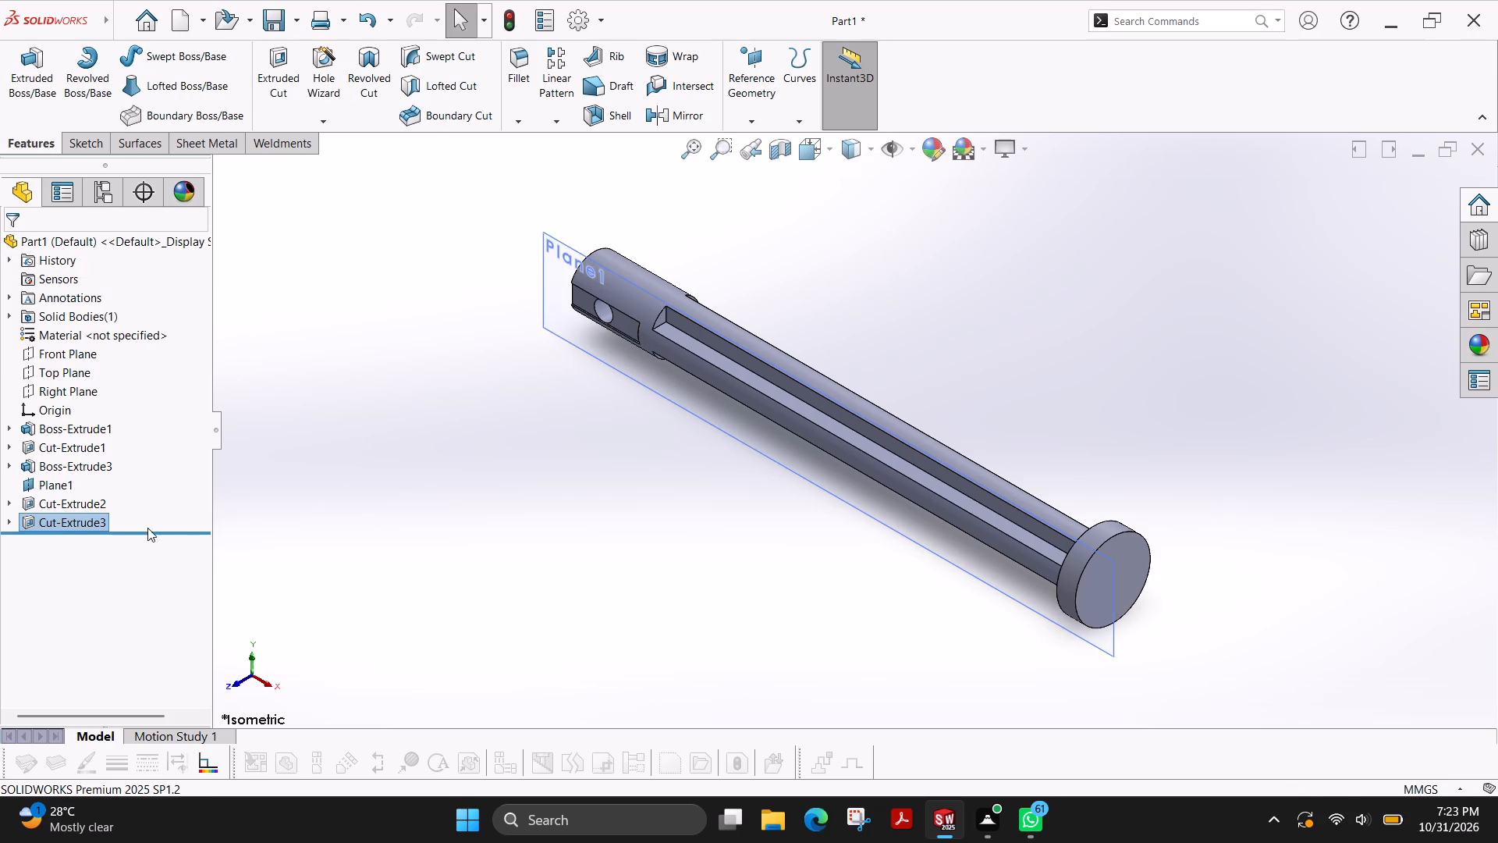
# Set the depth of the rectangular recess cut, Cut-Extrude3, to 0.25 mm.
pyautogui.rightClick(44, 519)
pyautogui.click(65, 454)
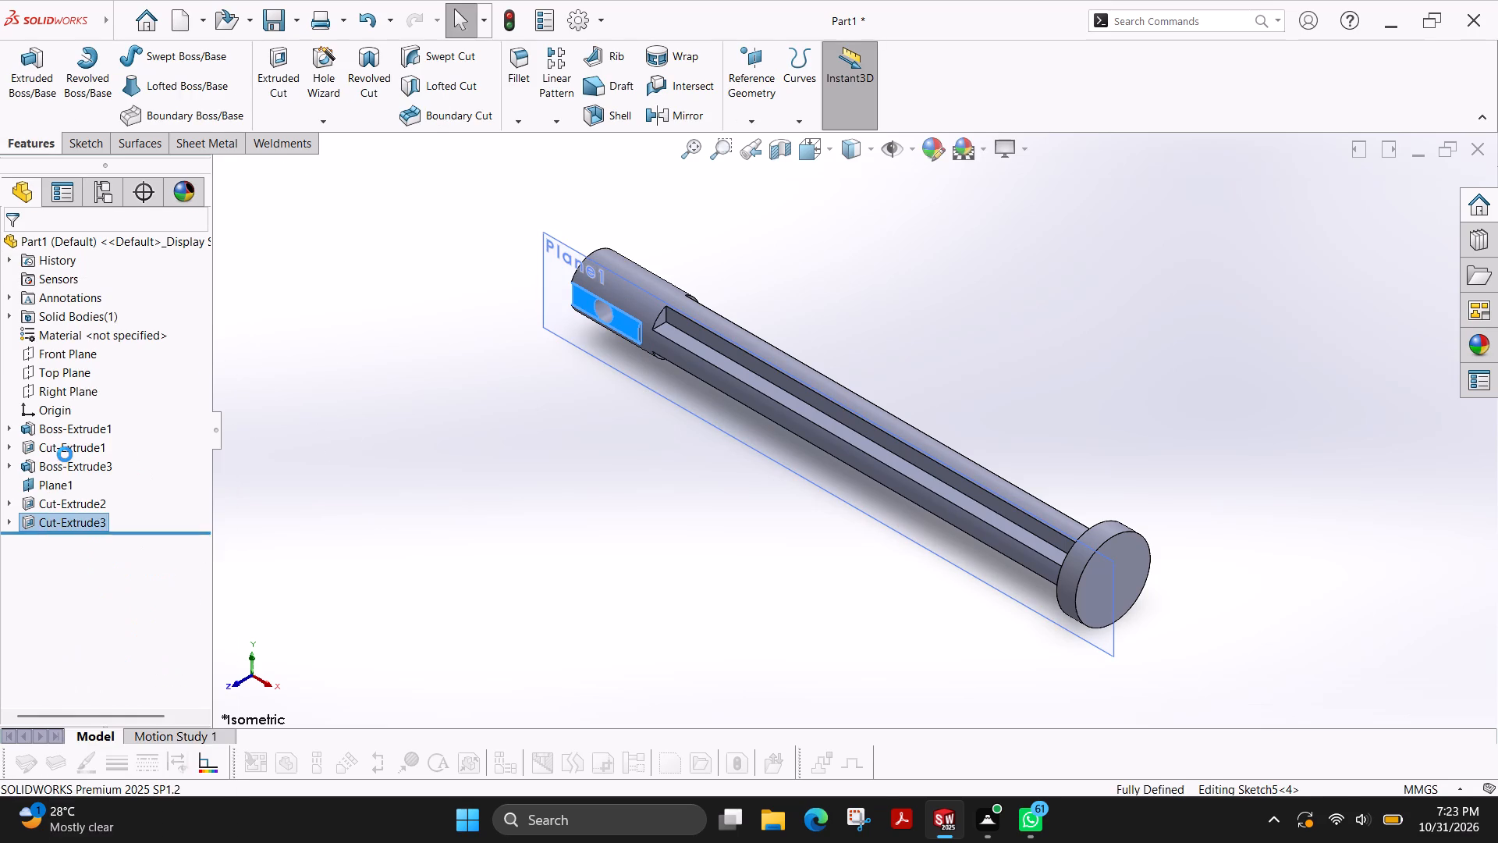
pyautogui.write('0.25')
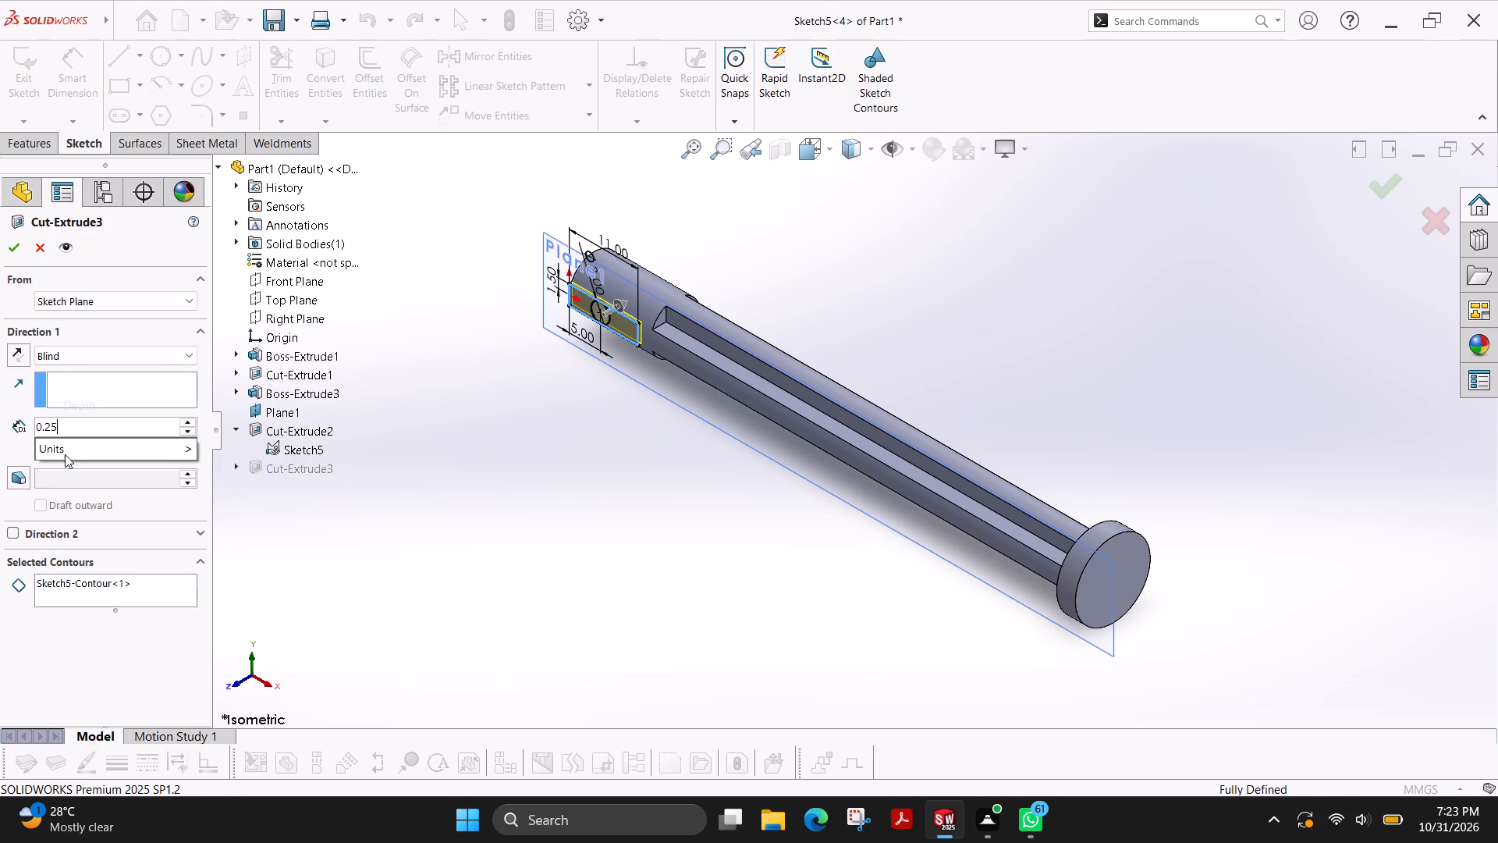
pyautogui.press('Return')
pyautogui.click(16, 244)
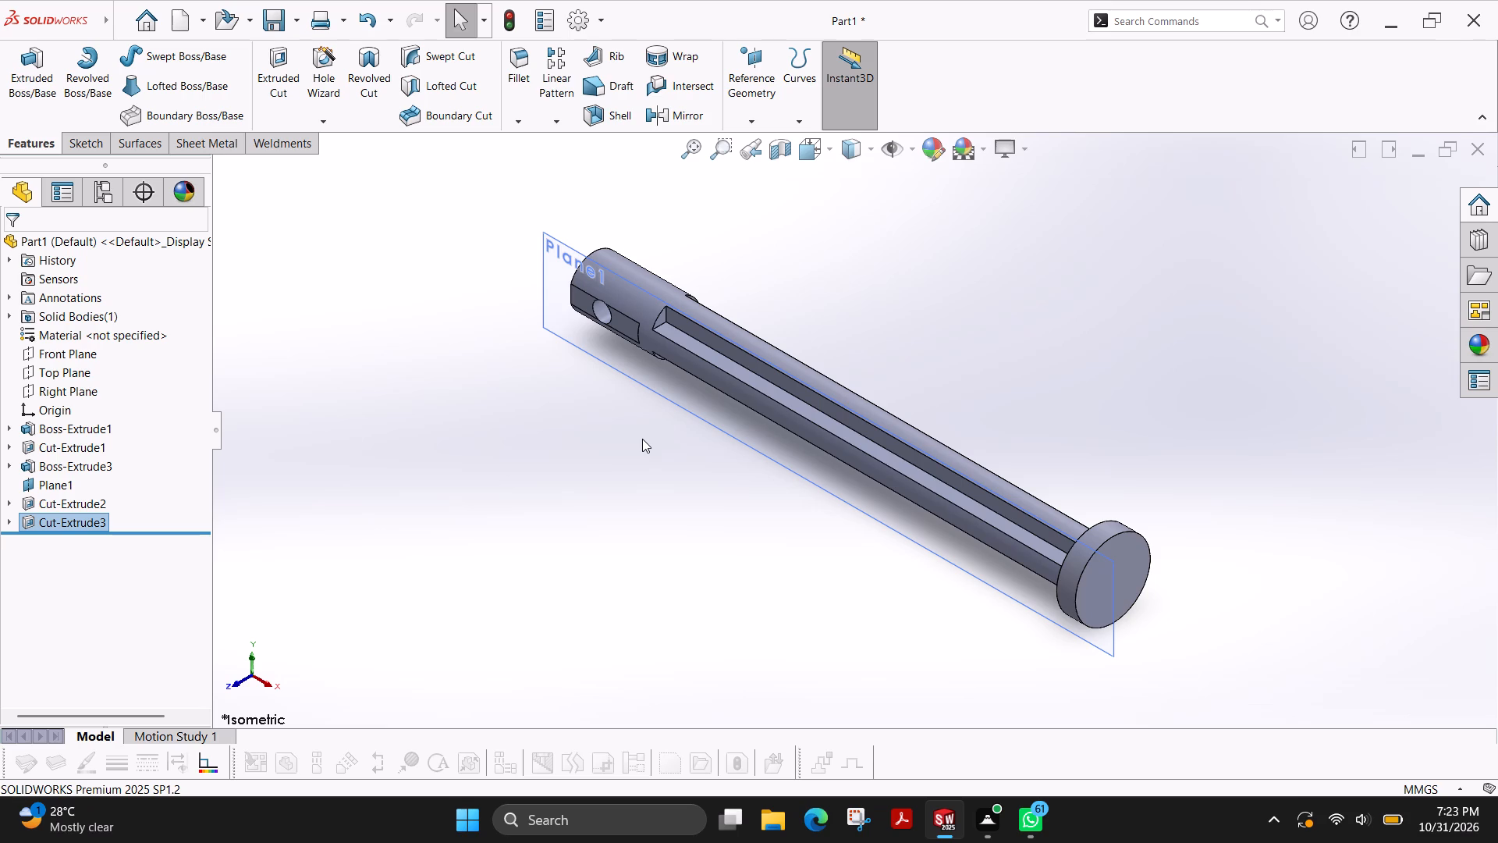
# Hide the reference plane Plane1 in the model.
pyautogui.rightClick(870, 506)
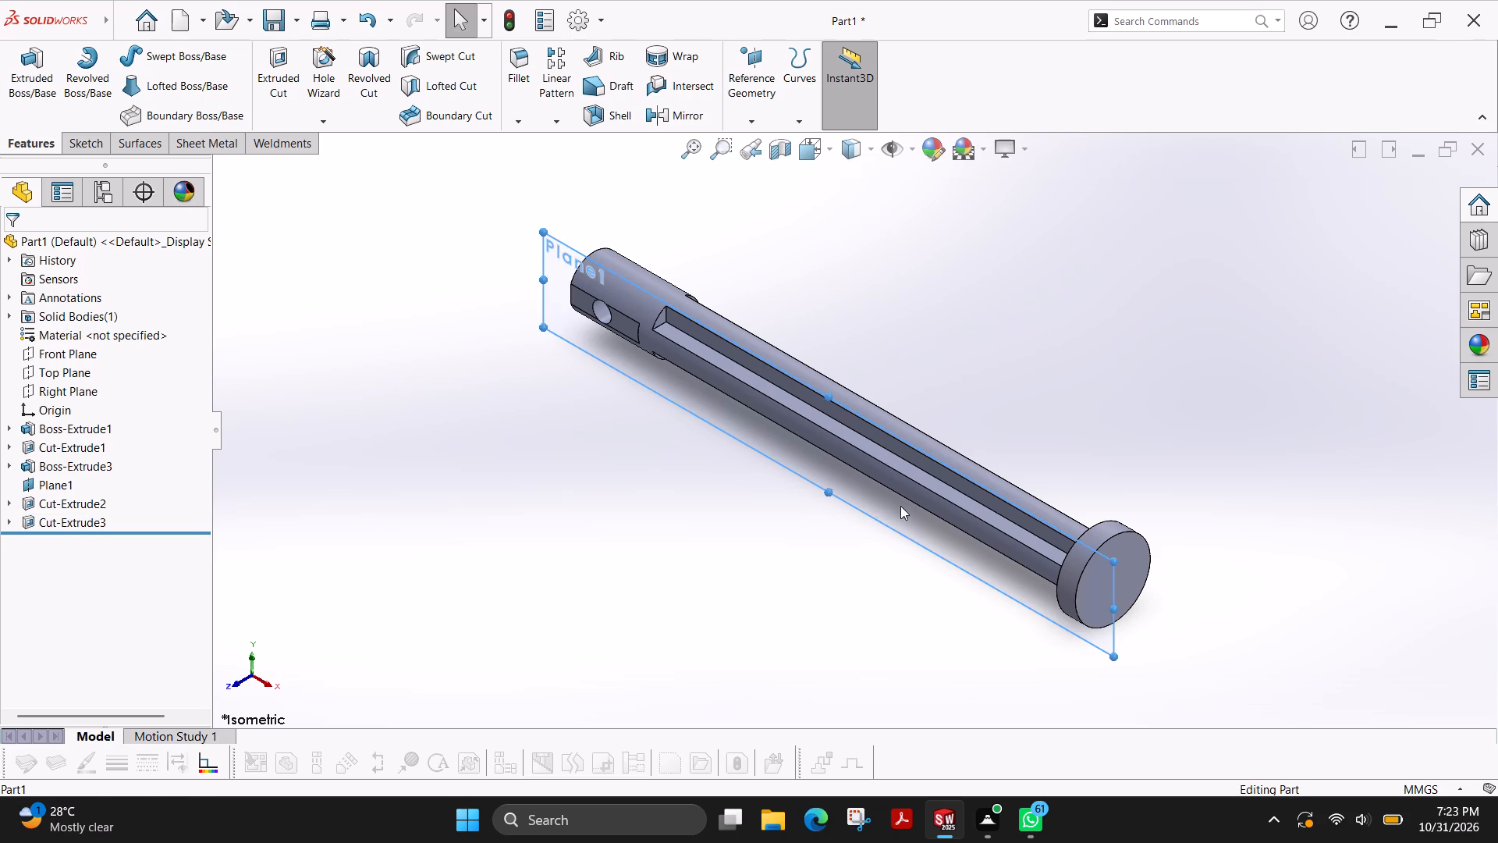
pyautogui.click(932, 482)
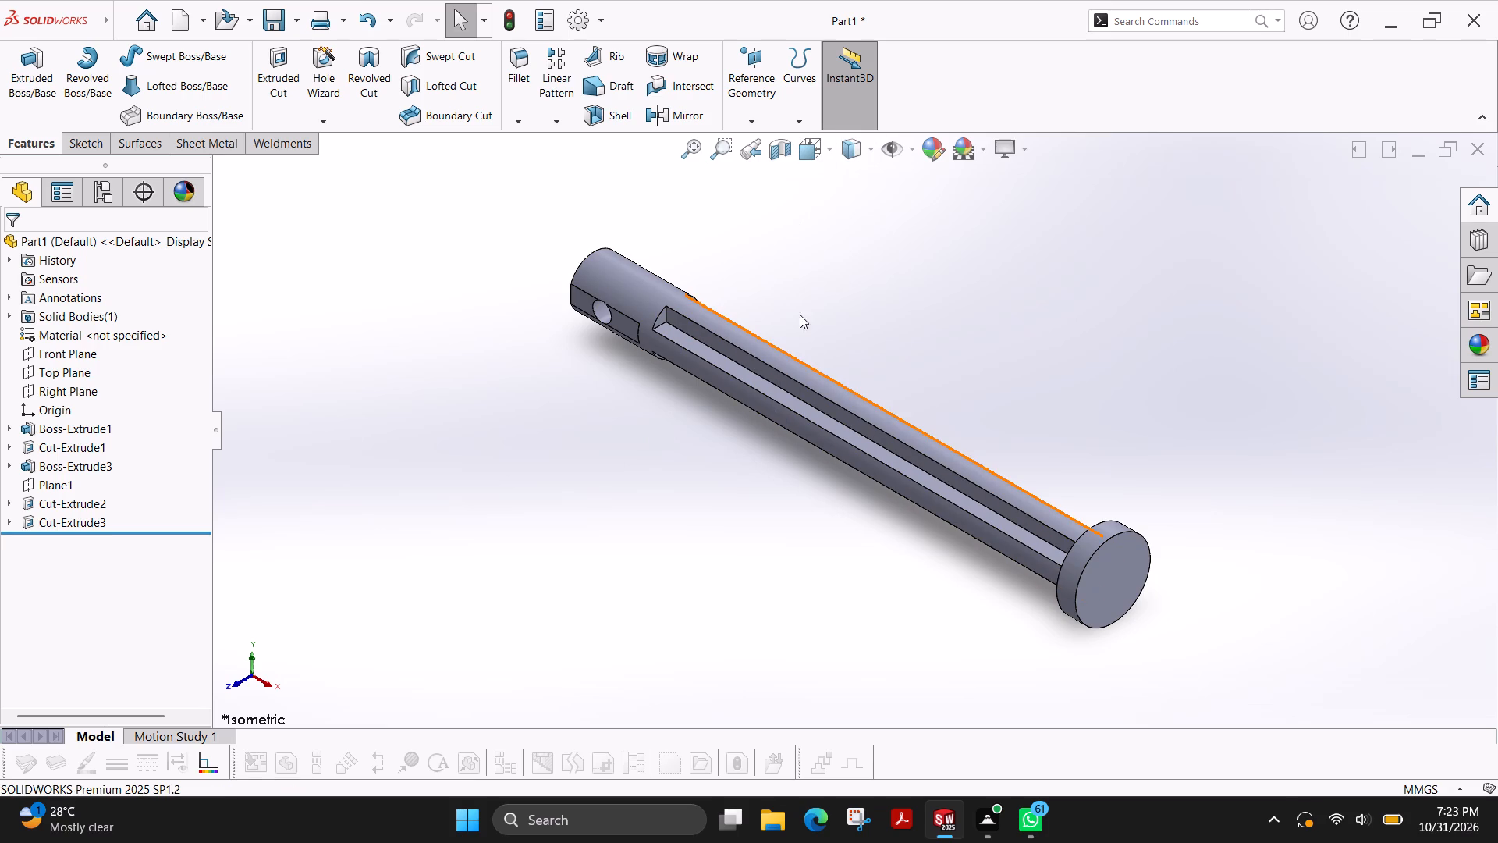
# Save the part as fujiPart140 in the solidworks folder inside Desktop's fuji drawing file folder.
pyautogui.hotkey('ctrl', 's')
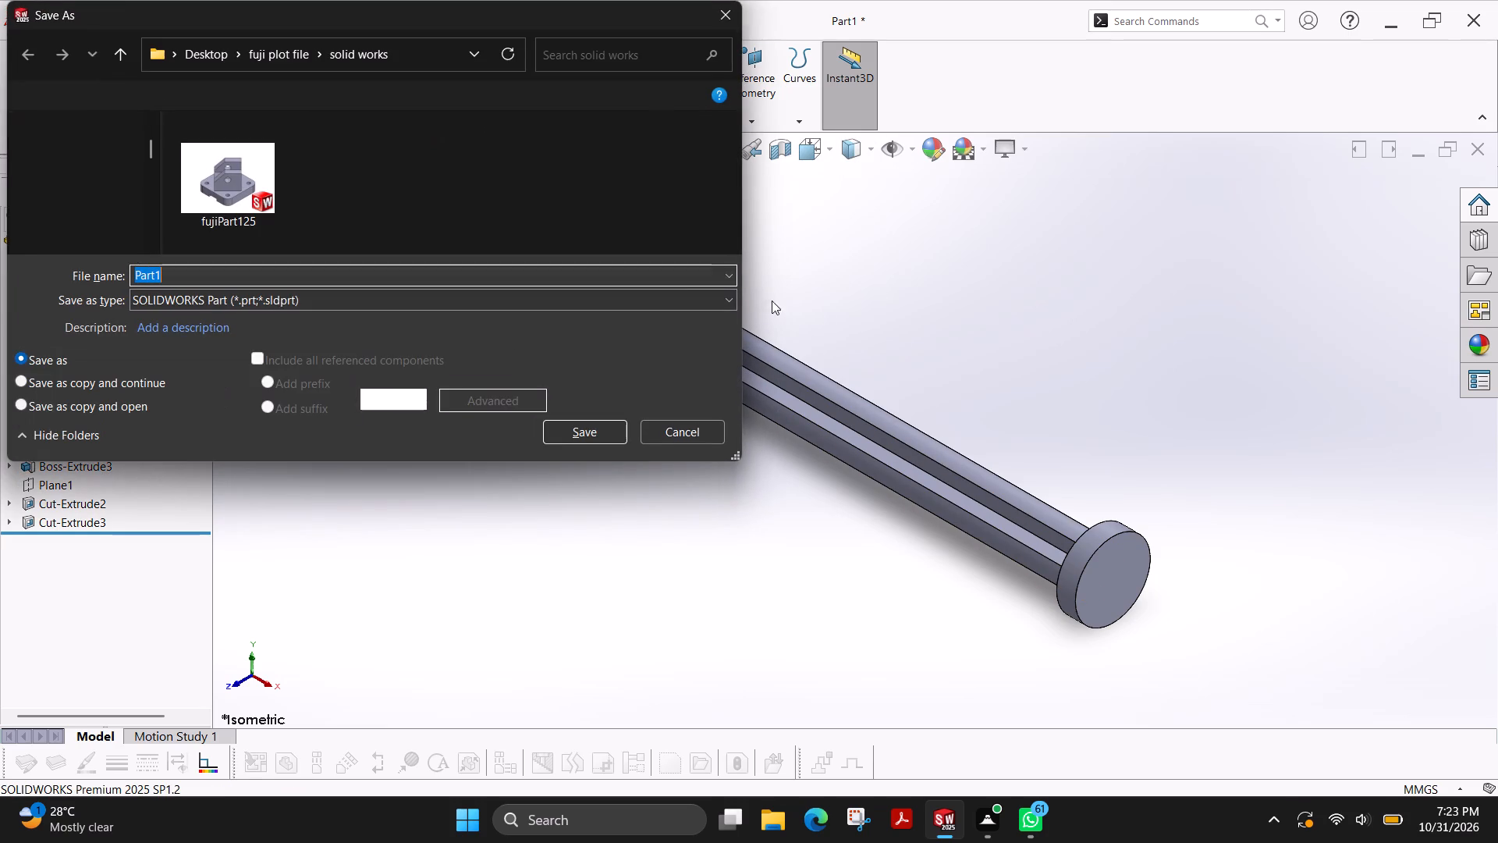
pyautogui.click(200, 62)
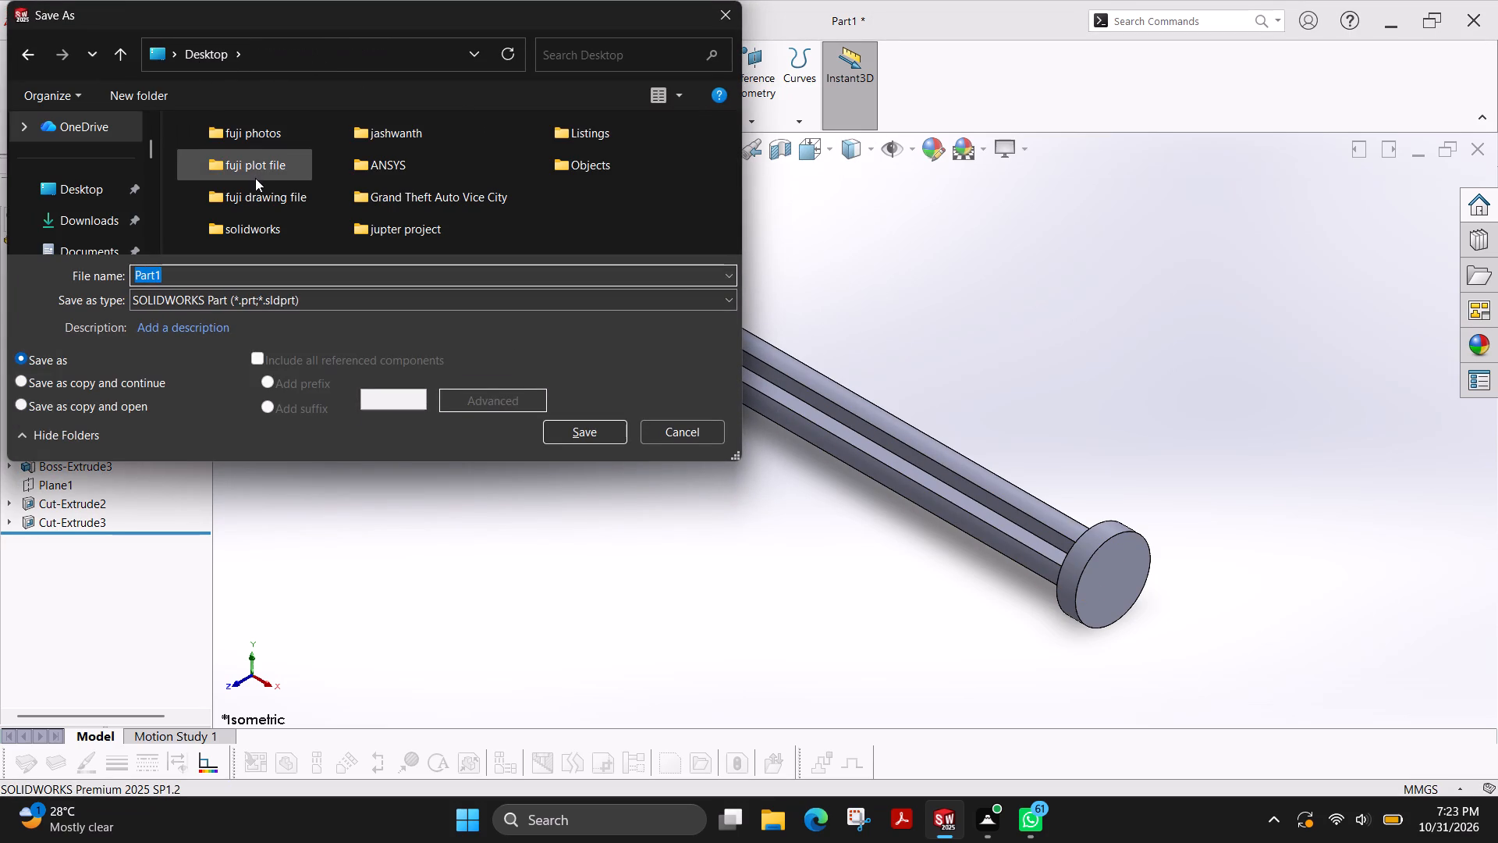
pyautogui.doubleClick(272, 190)
pyautogui.doubleClick(248, 162)
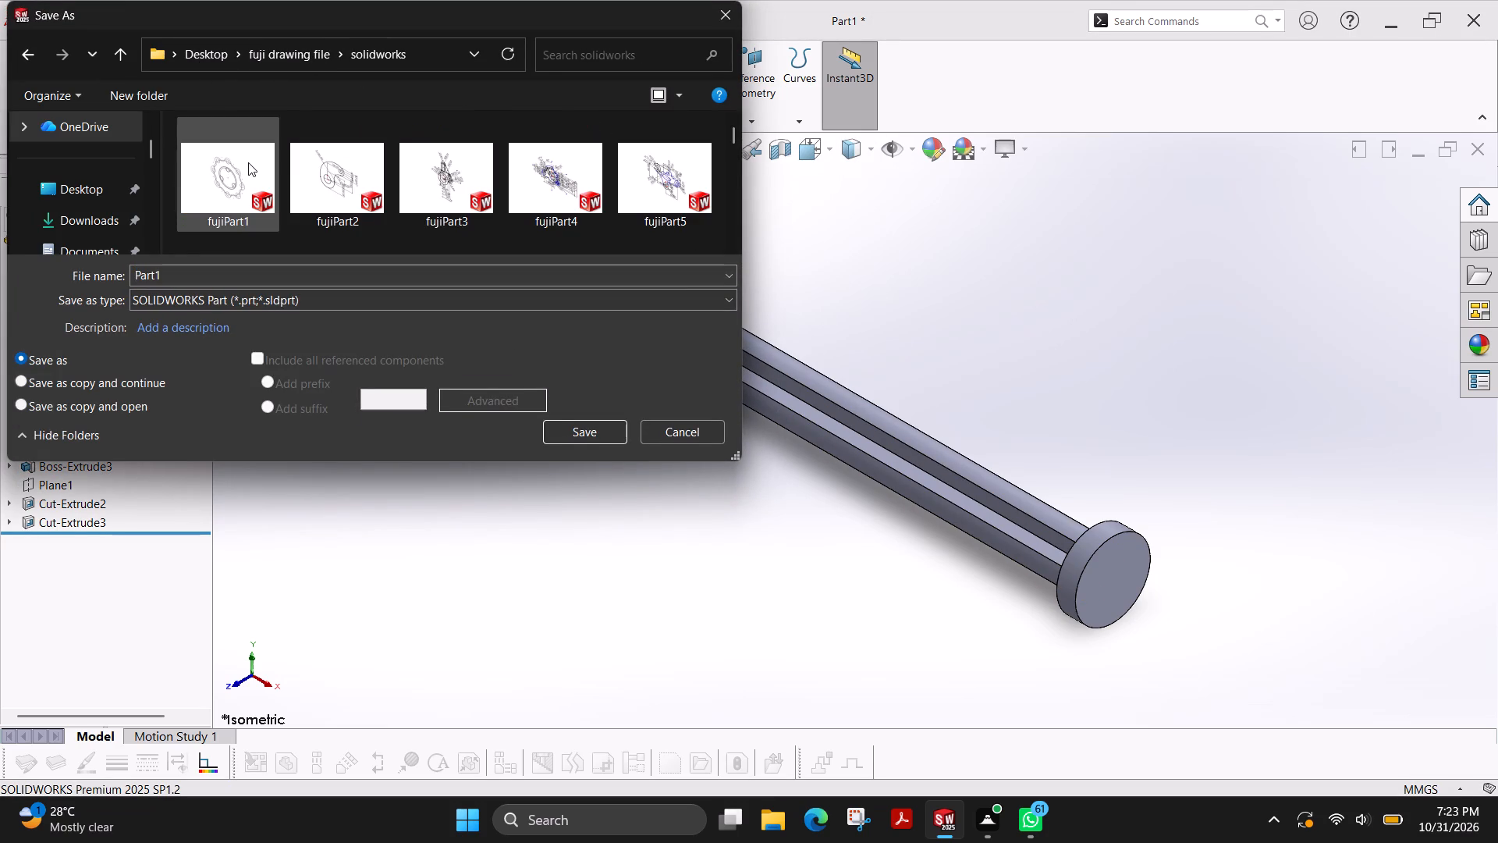
pyautogui.moveTo(730, 130); pyautogui.dragTo(738, 241)
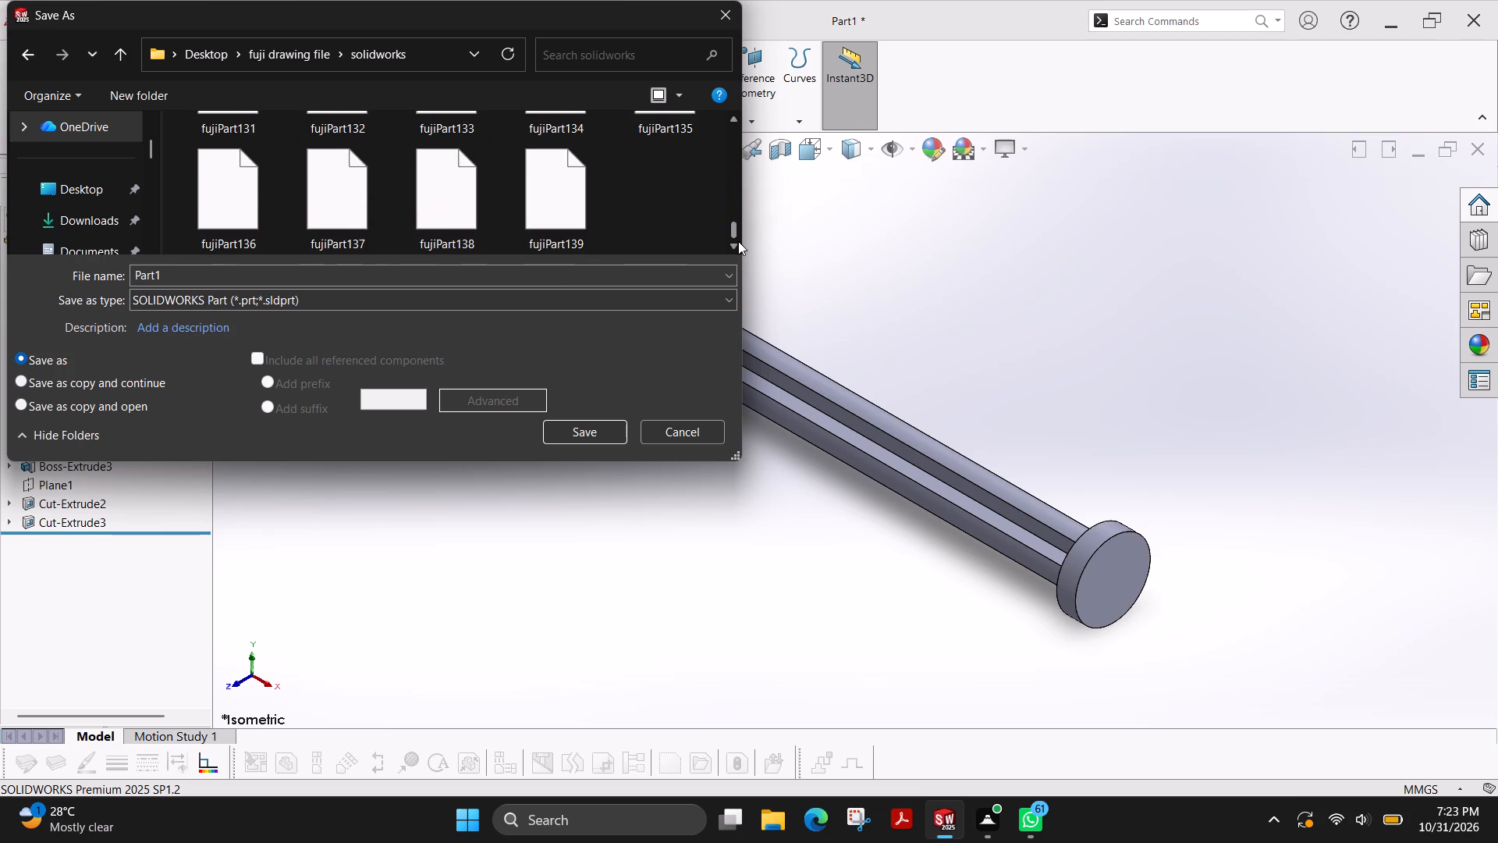
pyautogui.moveTo(738, 241); pyautogui.dragTo(738, 242)
pyautogui.click(563, 269)
pyautogui.press('Right')
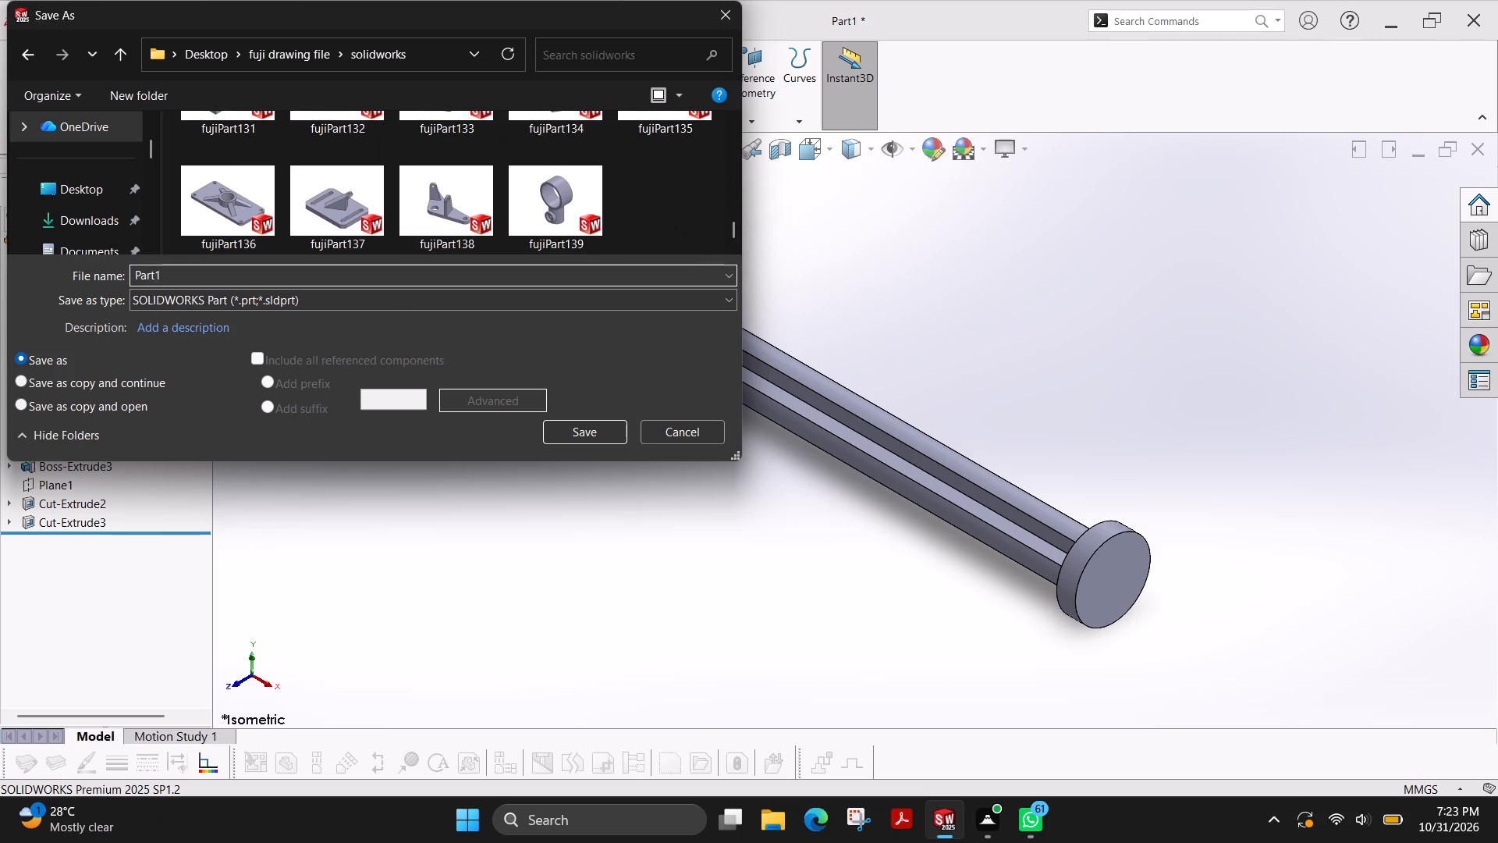
pyautogui.press('BackSpace')
pyautogui.write('140')
pyautogui.press('Left')
pyautogui.press('Left')
pyautogui.press('Left')
pyautogui.press('Left')
pyautogui.press('Left')
pyautogui.press('Left')
pyautogui.press('Left')
pyautogui.press('Left')
pyautogui.press('Left')
pyautogui.press('Left')
pyautogui.press('Left')
pyautogui.press('Left')
pyautogui.press('Left')
pyautogui.press('Left')
pyautogui.write('fuji')
pyautogui.click(588, 433)
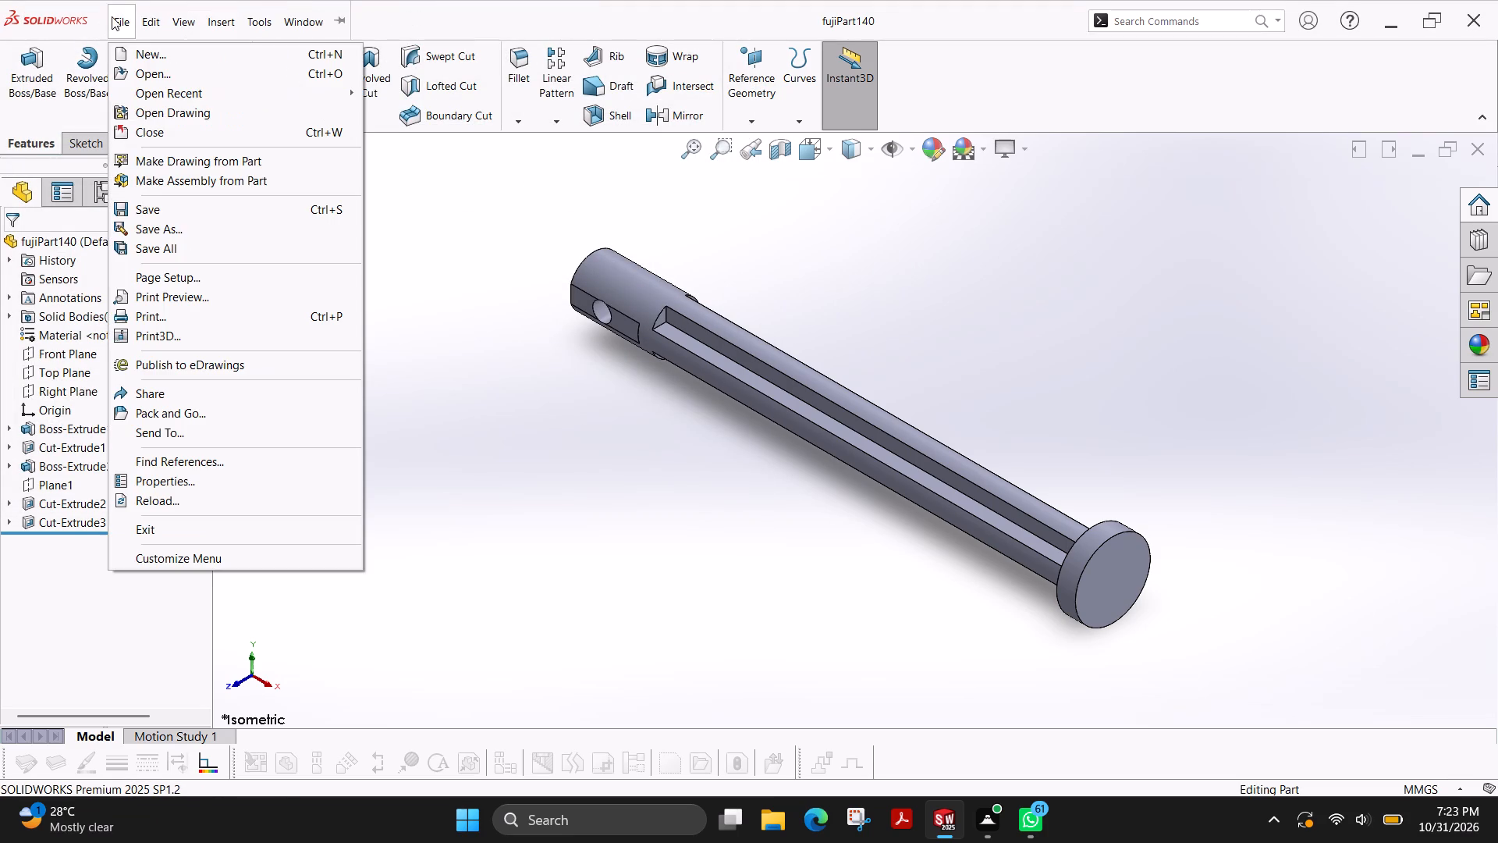
# Save a PDF copy of fujiPart140 in the solid works folder inside Desktop's fuji plot file folder.
pyautogui.click(156, 233)
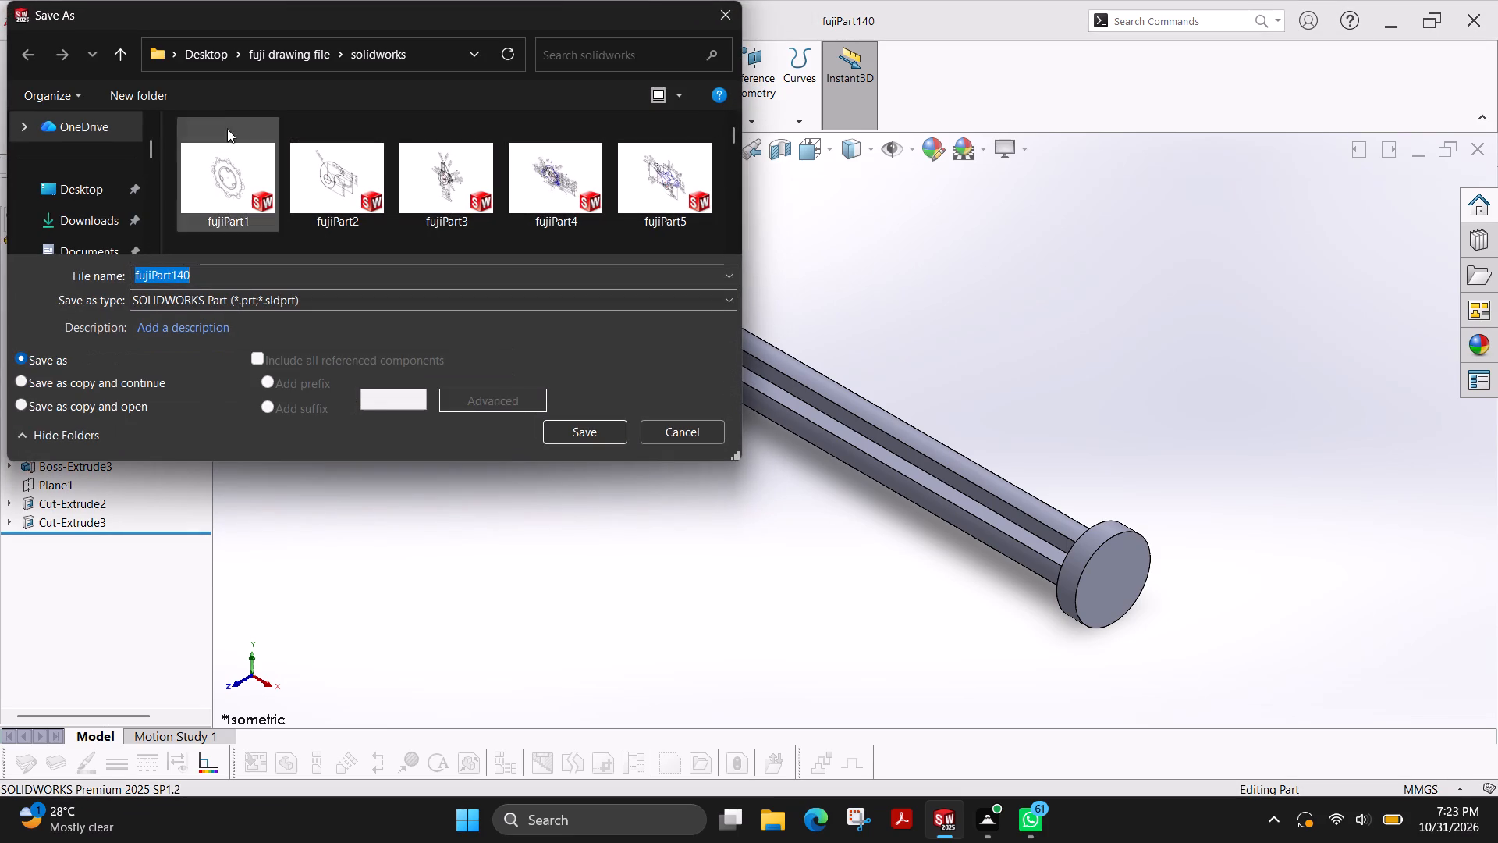
pyautogui.click(213, 56)
pyautogui.doubleClick(278, 166)
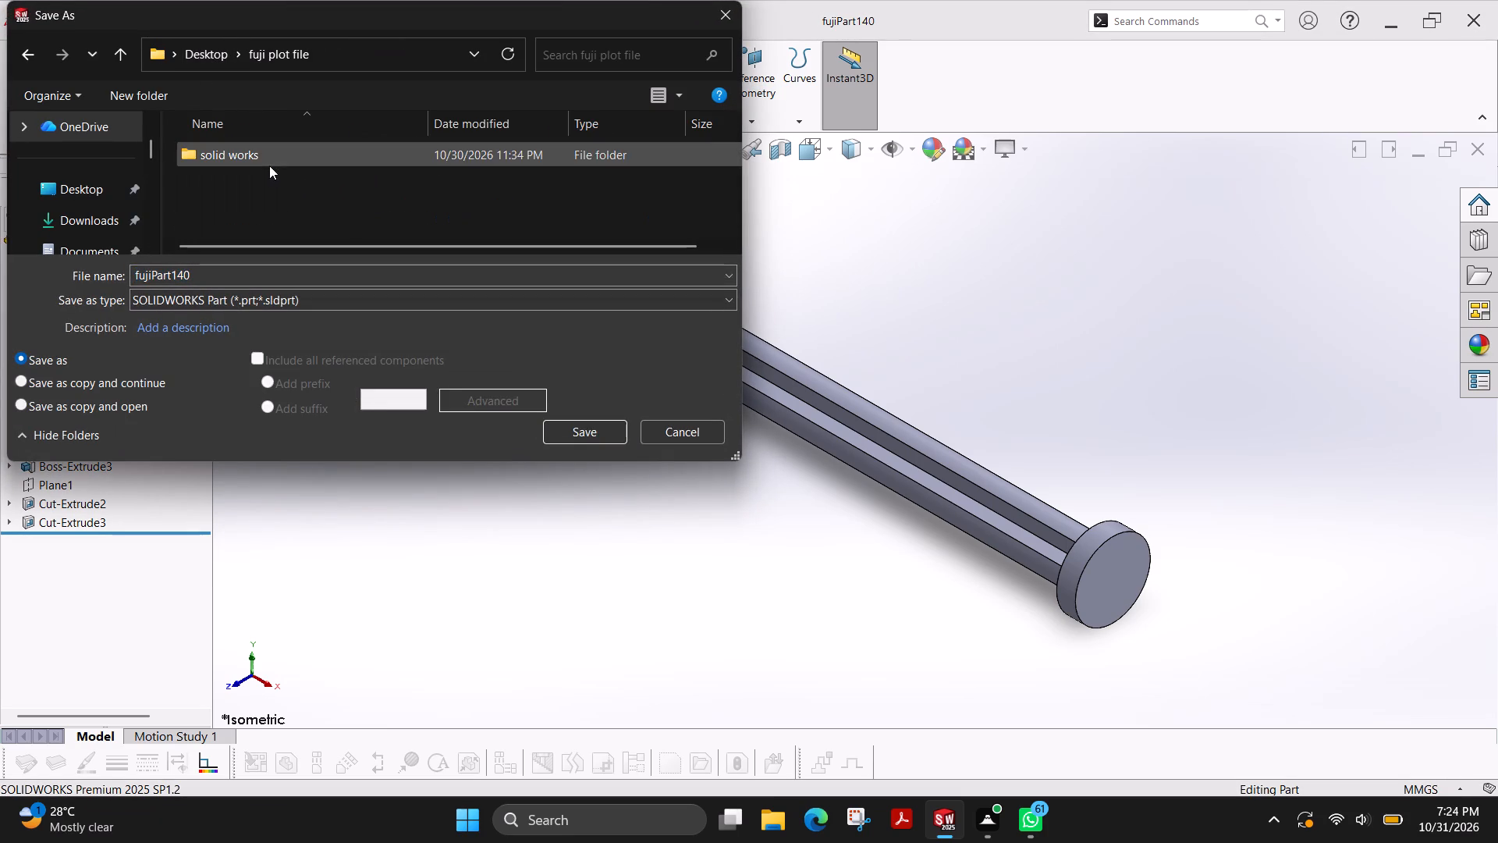
pyautogui.doubleClick(250, 158)
pyautogui.click(230, 297)
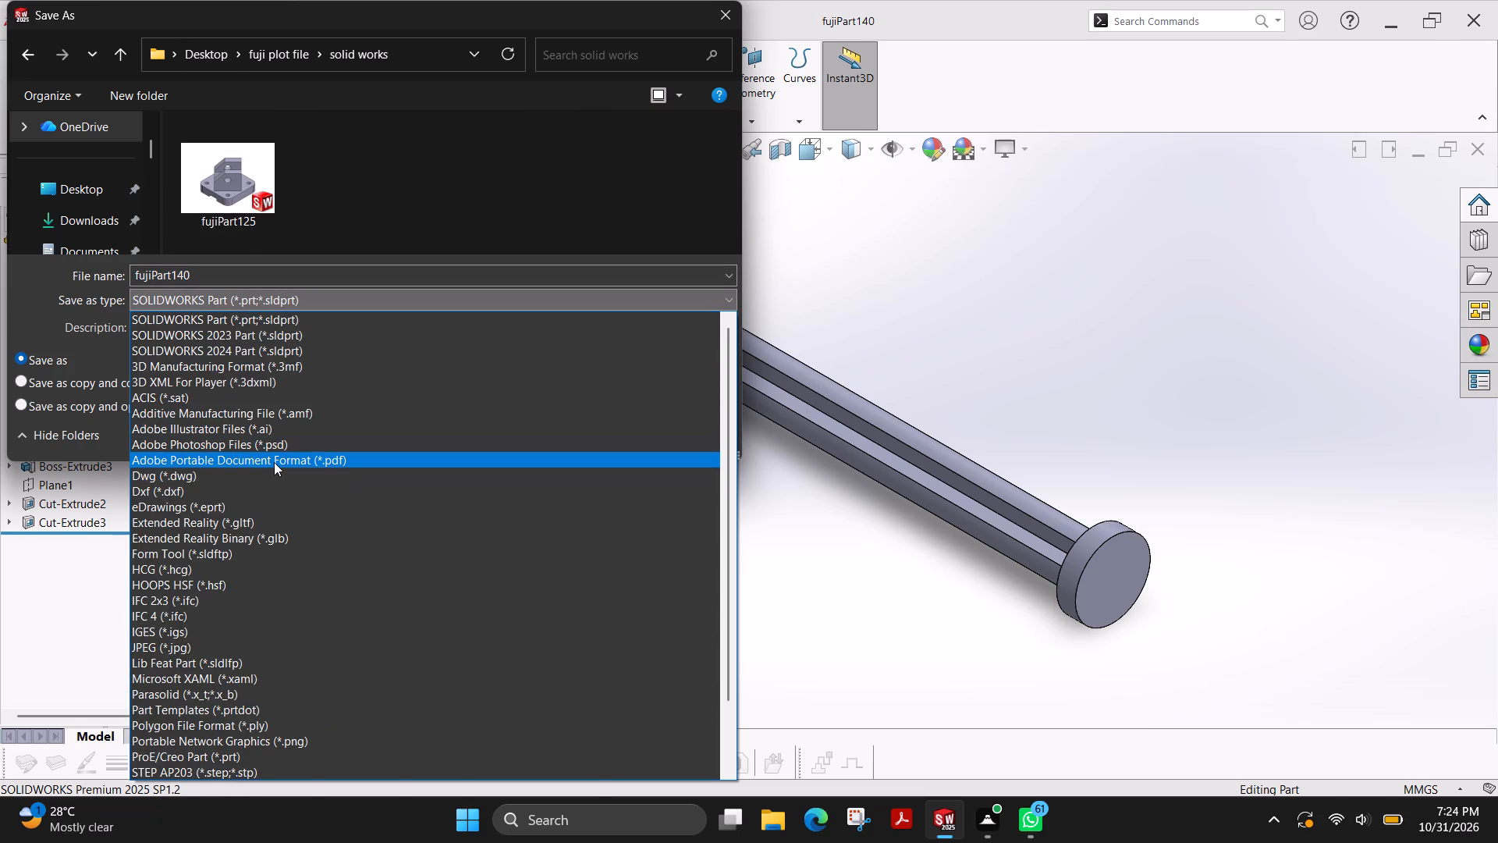
pyautogui.click(274, 462)
pyautogui.click(581, 462)
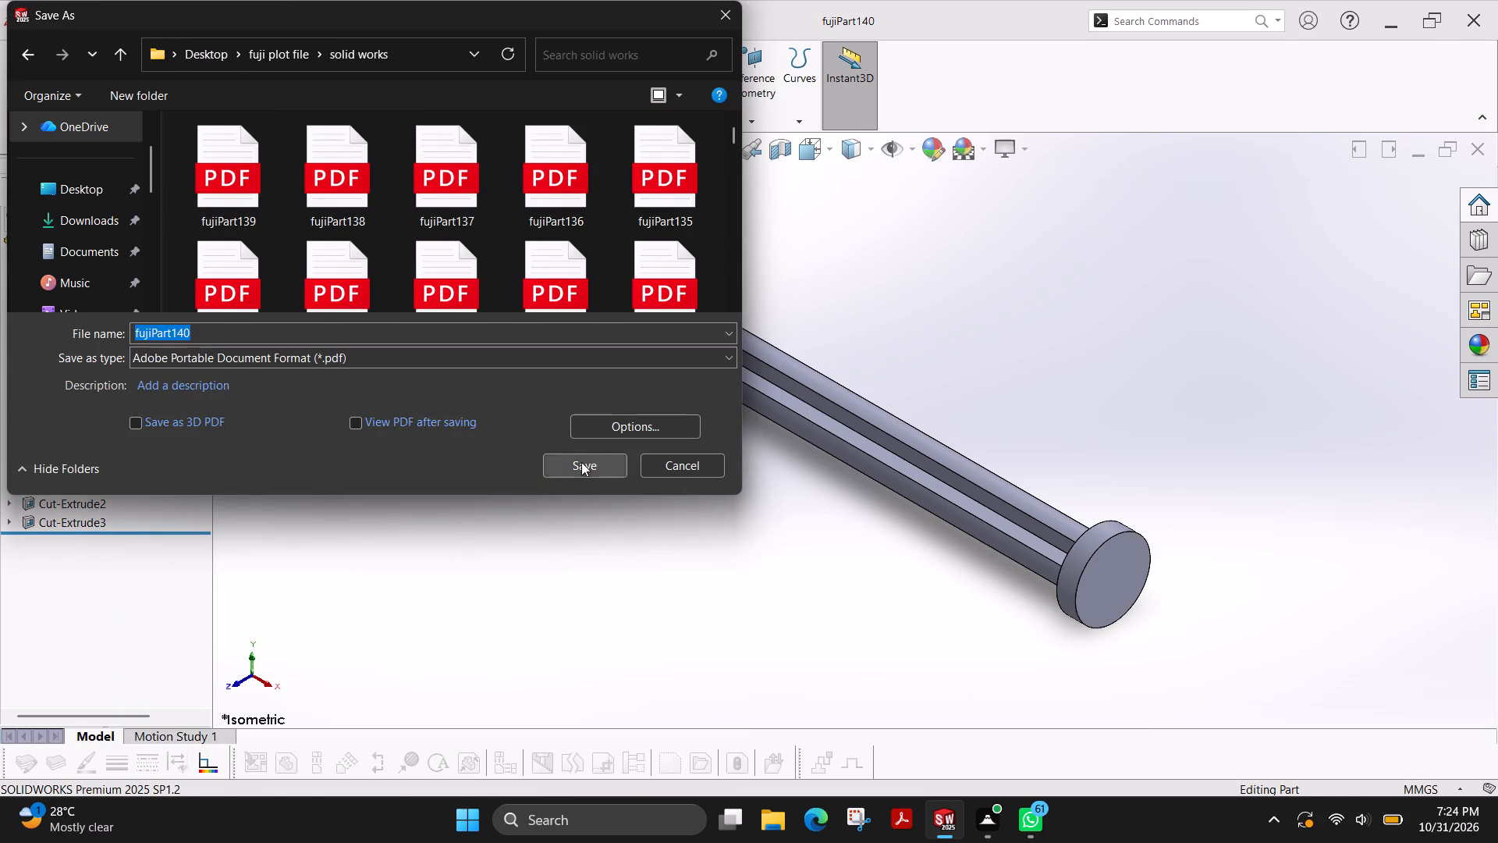